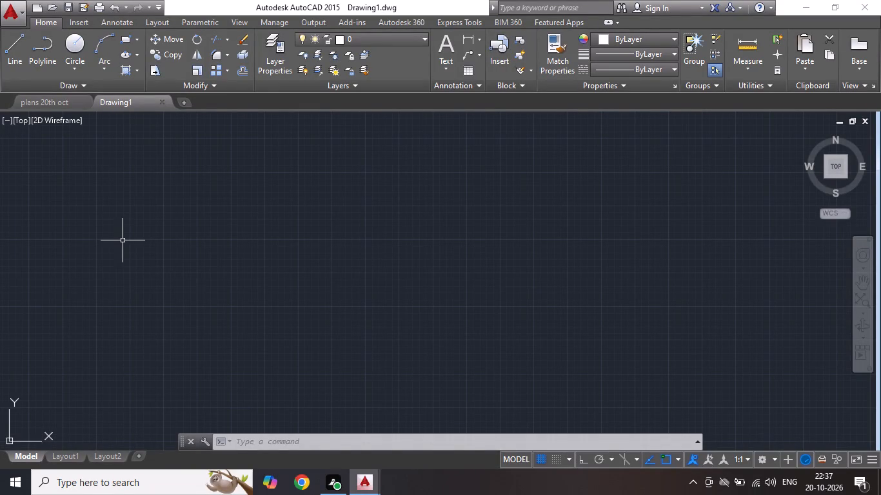
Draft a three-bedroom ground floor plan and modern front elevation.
Turn off the grid display in the new drawing.
scroll(208, 278, down, 4)
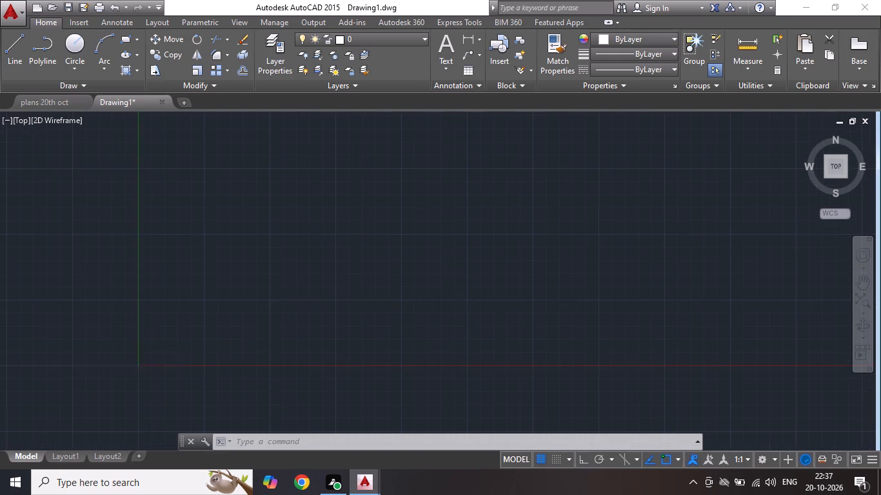
scroll(284, 280, up, 2)
scroll(266, 270, down, 2)
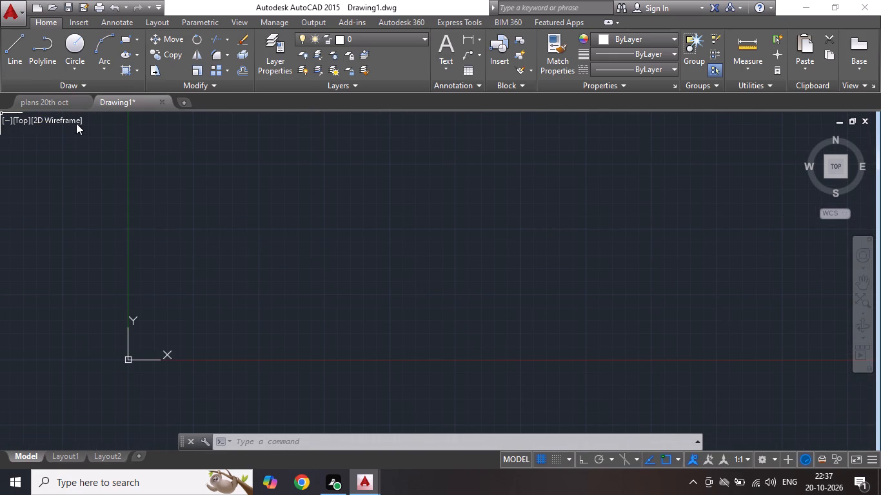
click(544, 455)
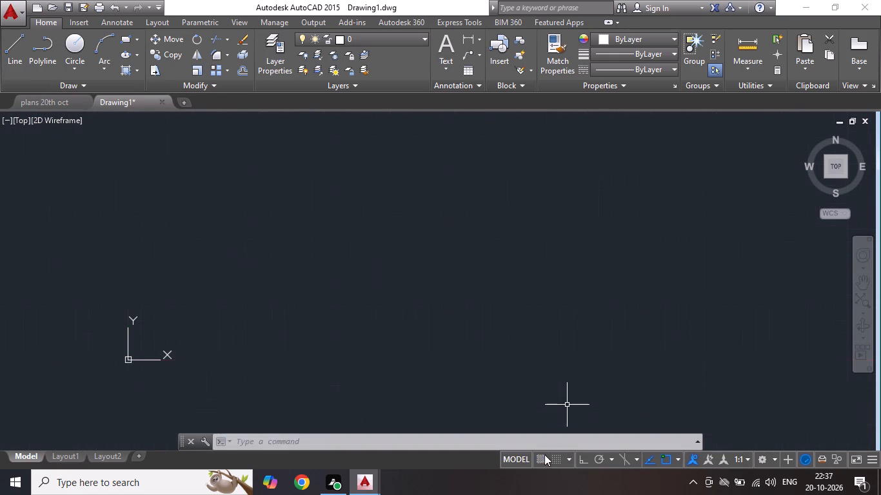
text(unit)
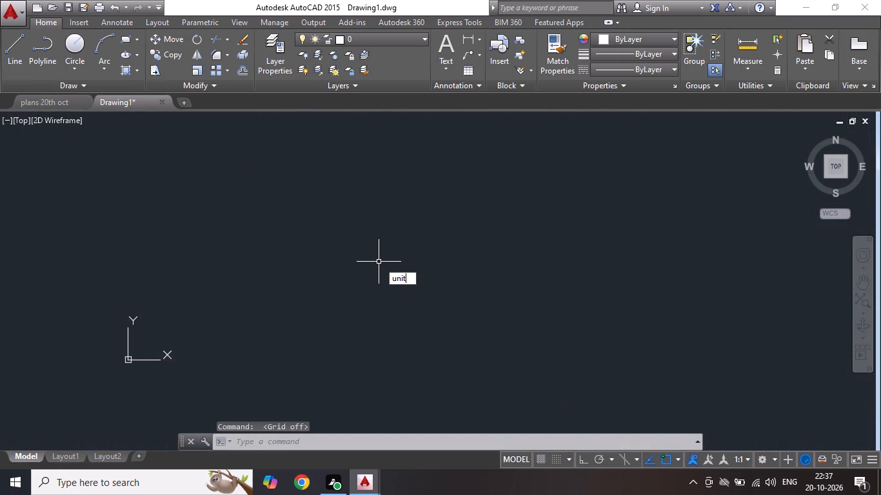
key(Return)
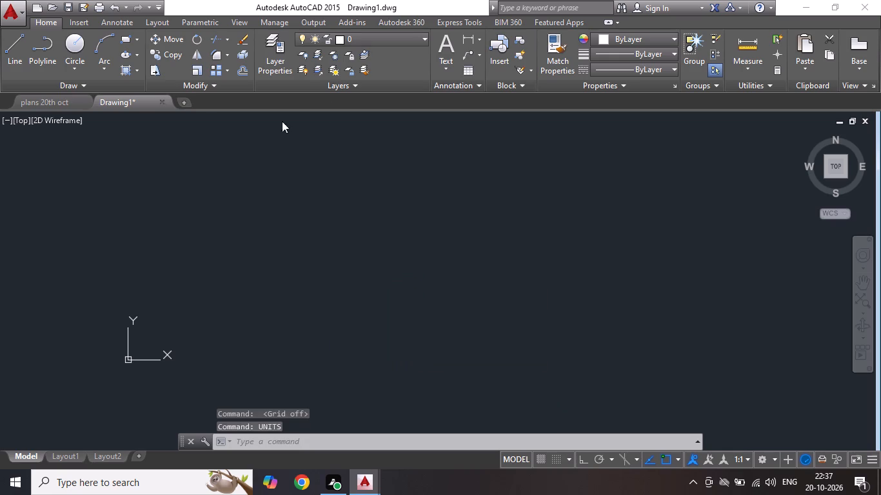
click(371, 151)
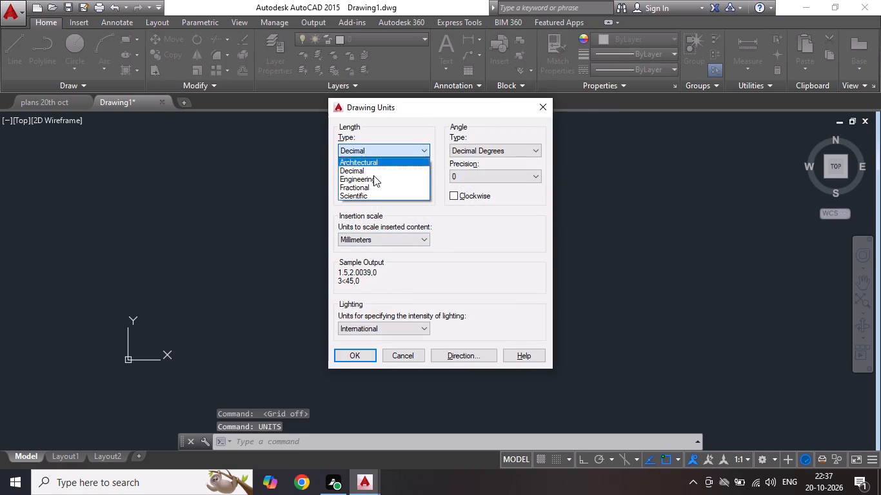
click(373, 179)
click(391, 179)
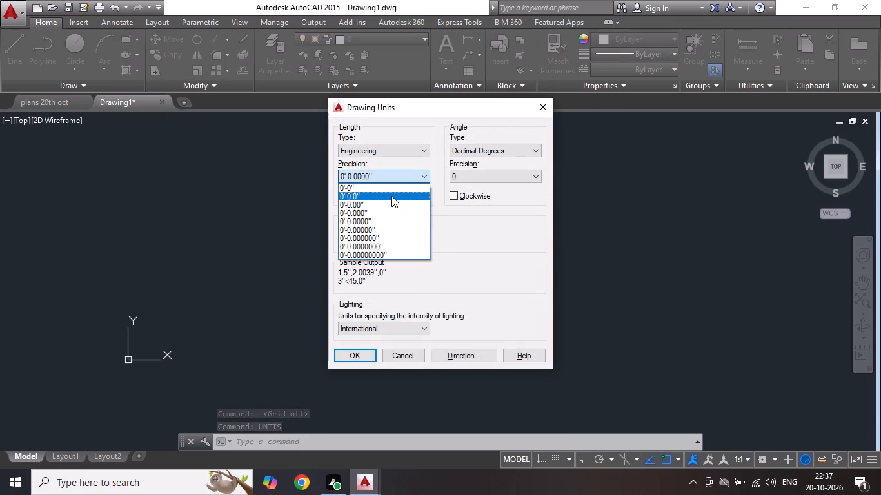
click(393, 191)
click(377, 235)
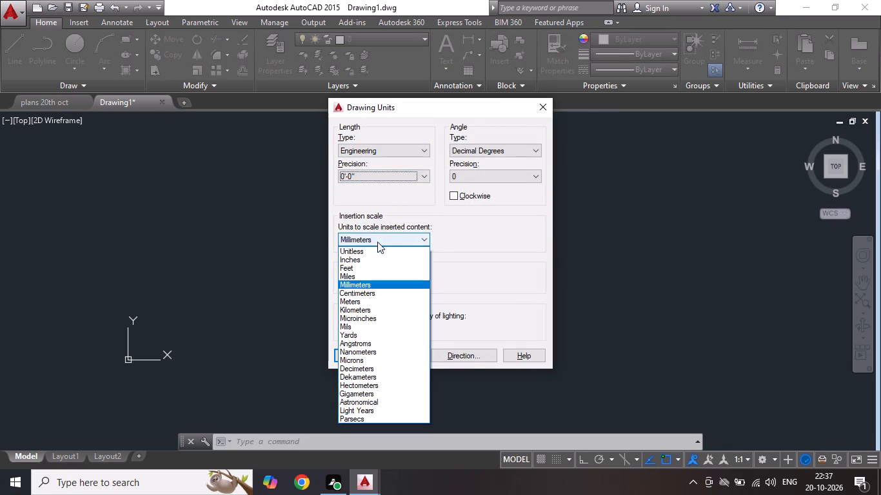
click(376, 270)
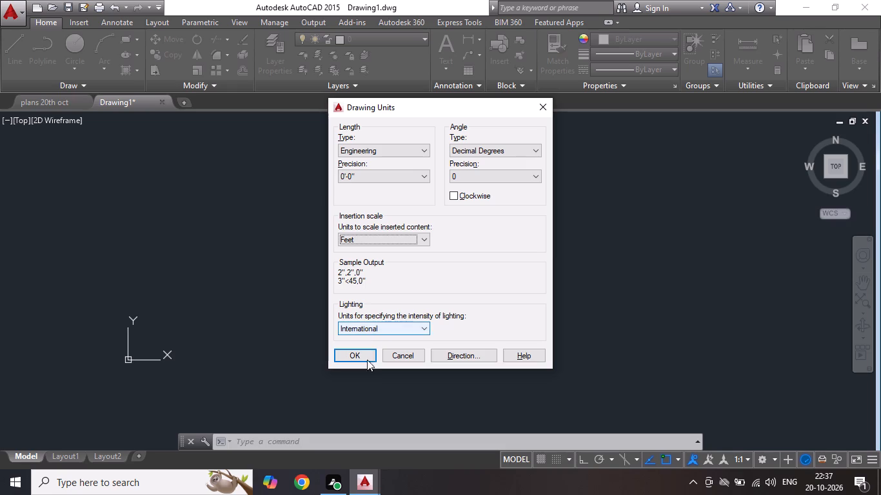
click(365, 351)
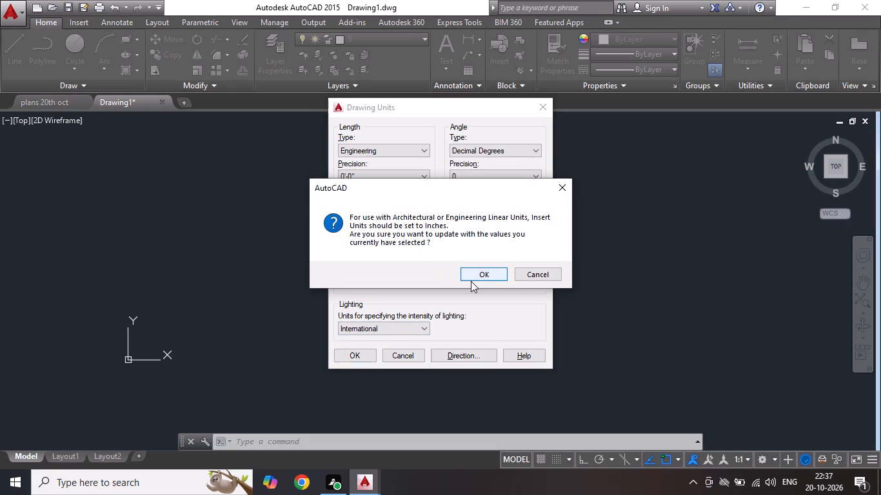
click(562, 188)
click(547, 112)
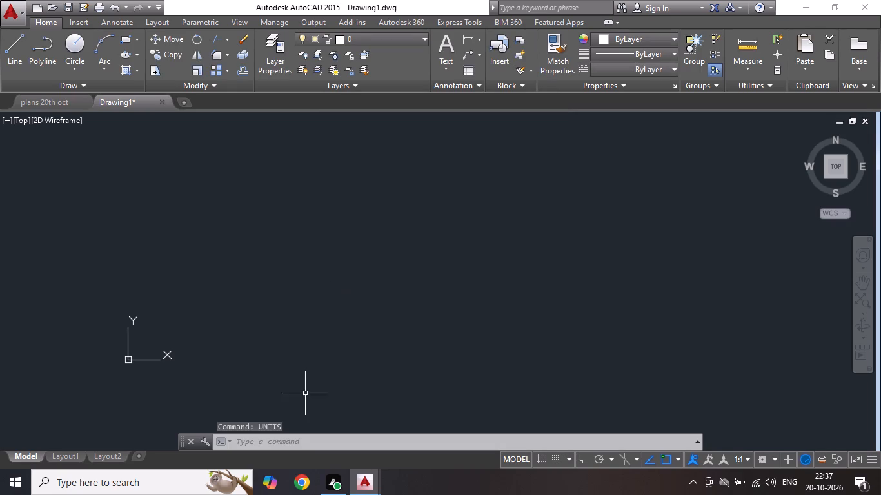
Turn on command logging with LOGFILEON.
click(291, 439)
text(log)
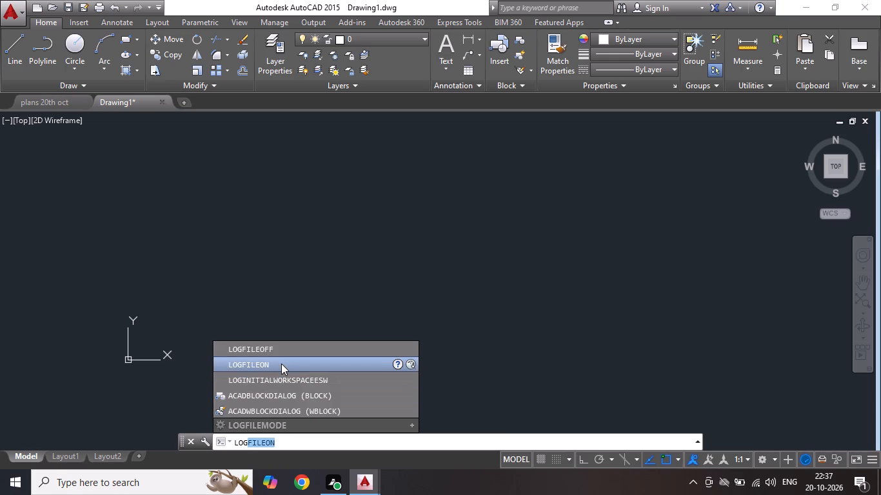
click(281, 364)
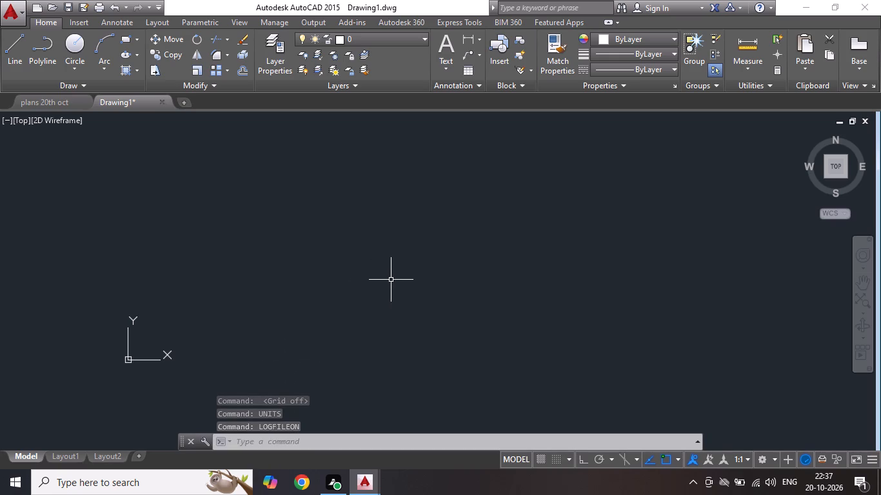
Configure the drawing units with Engineering length type and Feet as the insertion scale, and accept these values.
text(units)
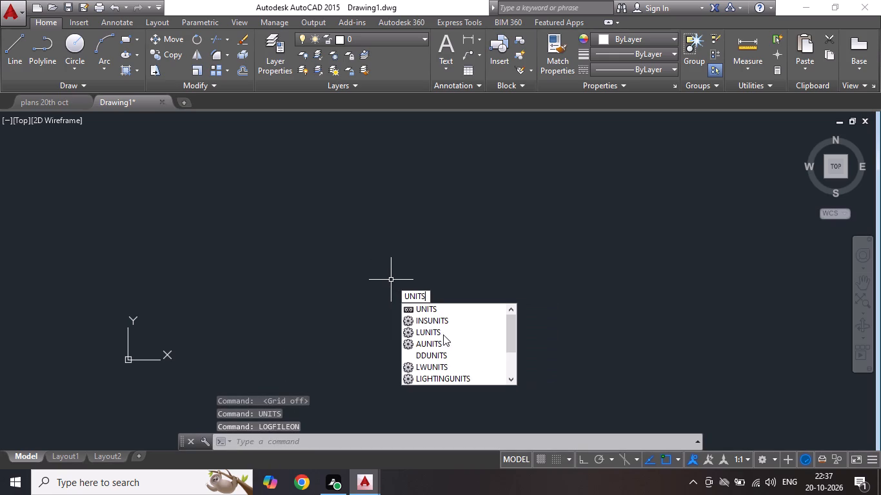
click(428, 304)
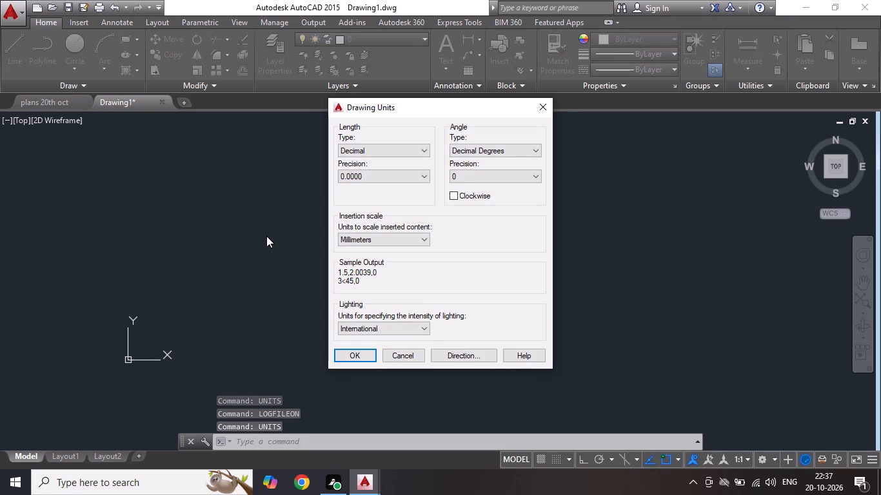
click(368, 157)
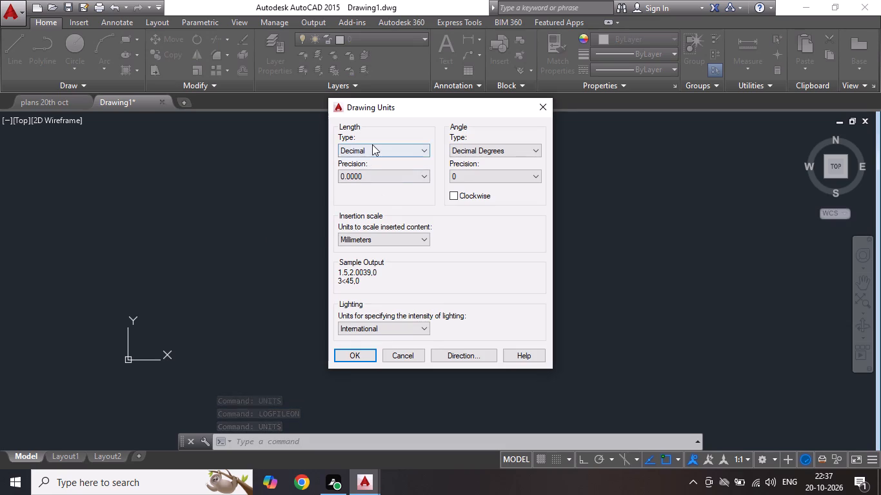
click(372, 144)
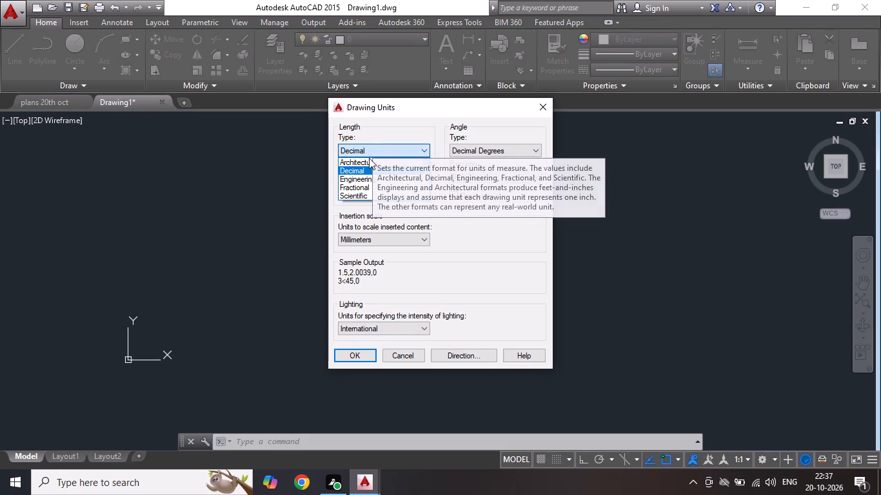
click(361, 175)
click(353, 235)
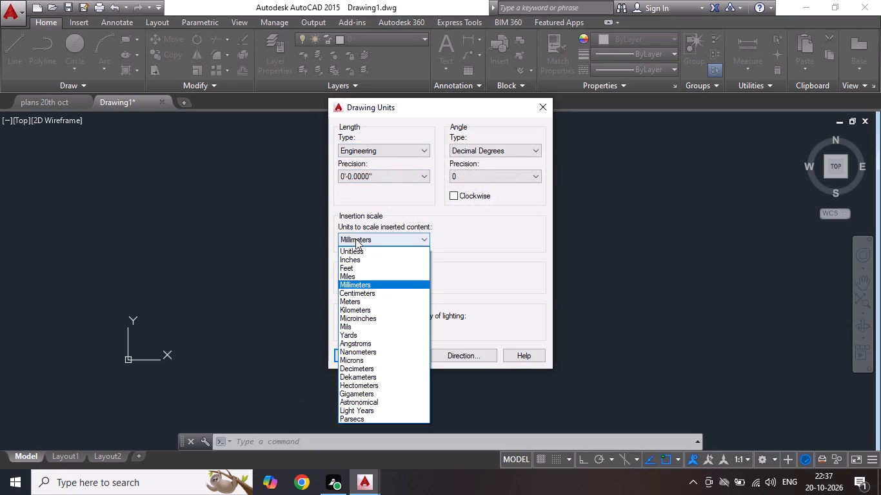
click(362, 269)
click(363, 331)
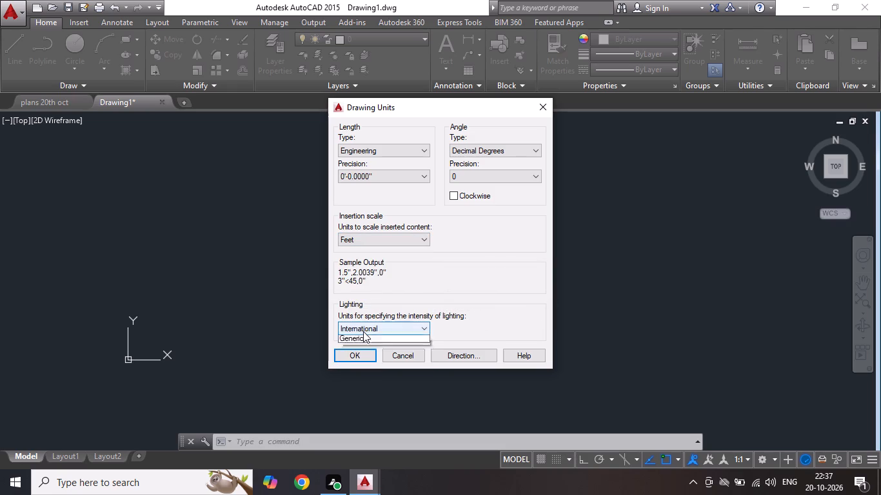
click(363, 331)
click(363, 358)
click(486, 271)
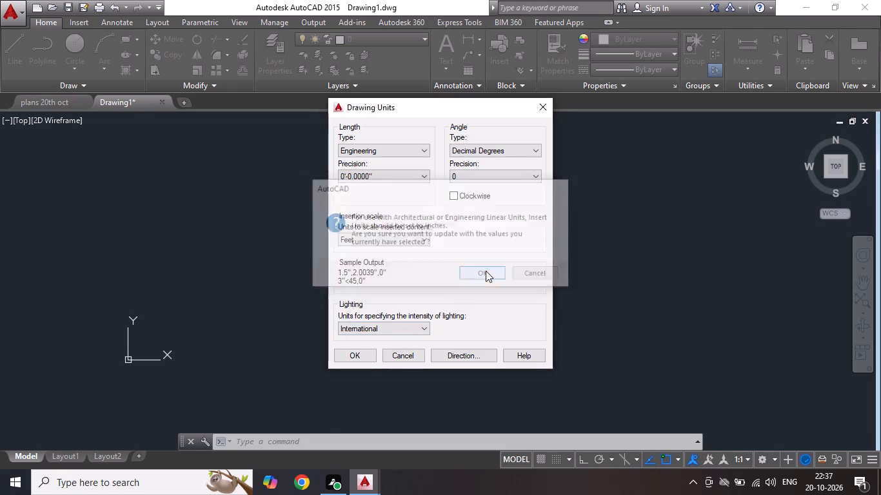
Turn on Ortho mode, leaving the Line command without drawing anything.
click(10, 49)
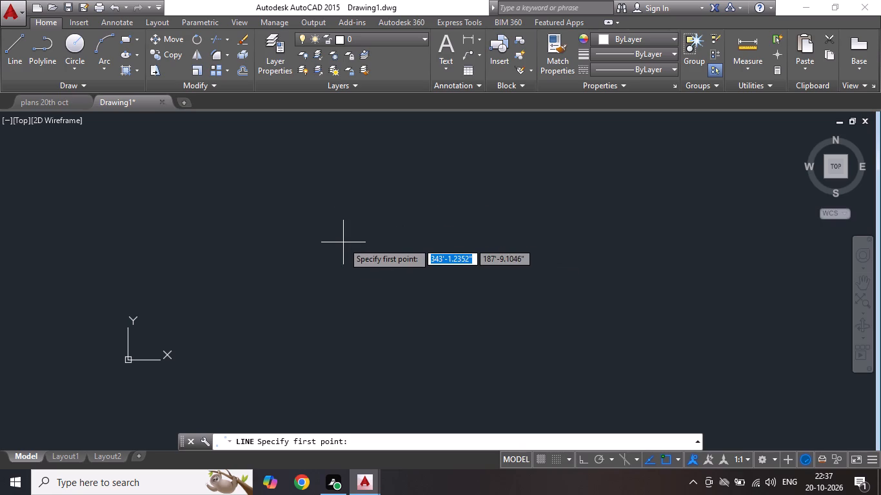
click(579, 458)
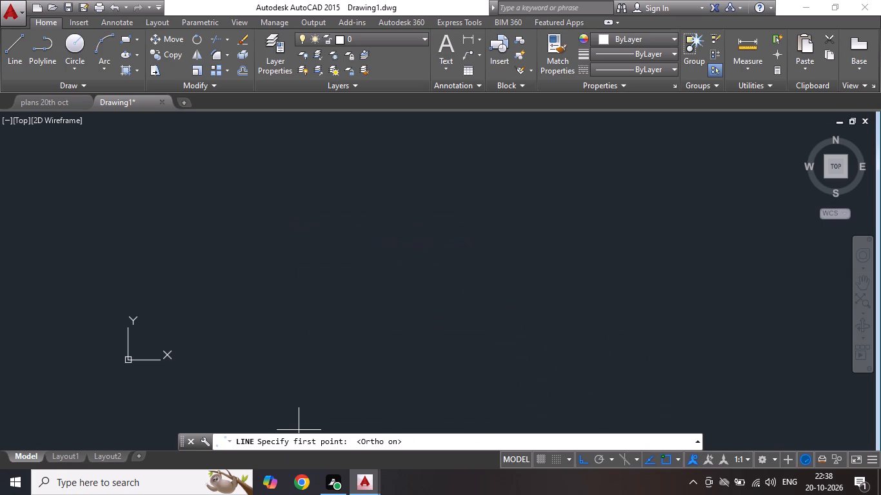
click(423, 438)
key(Escape)
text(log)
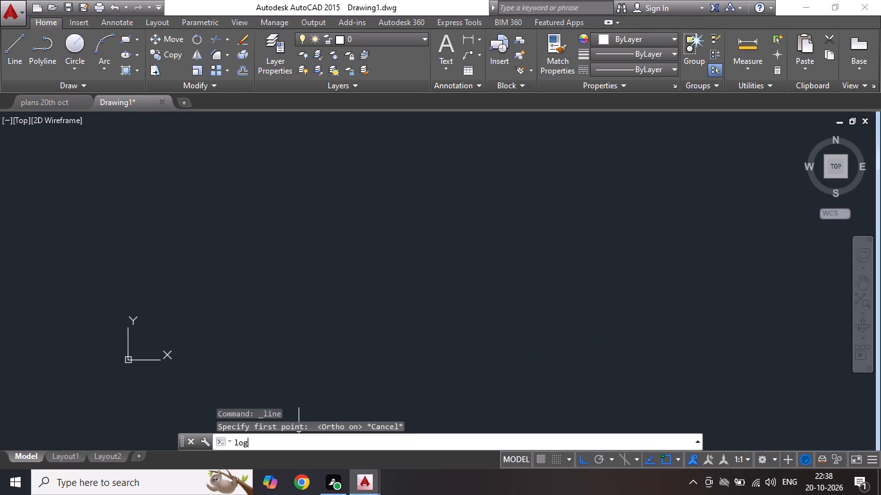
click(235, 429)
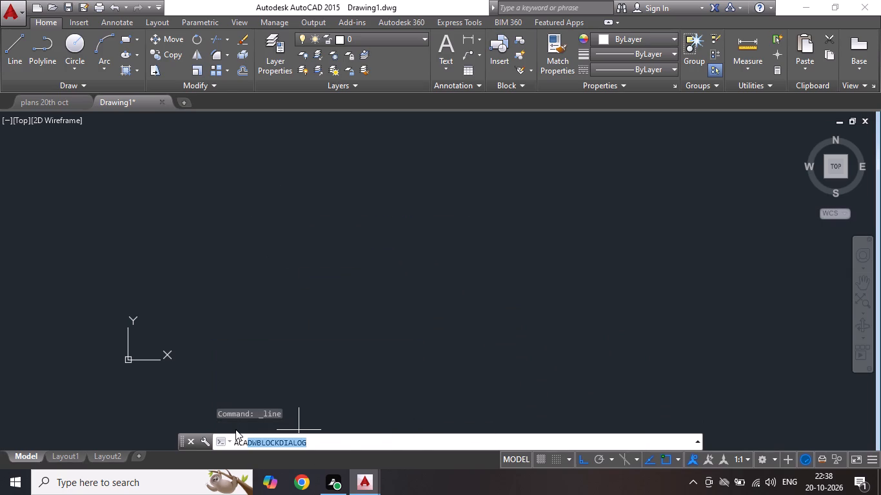
Draw a horizontal line 38' long in the empty drawing area as the outline's top edge.
click(19, 53)
click(313, 198)
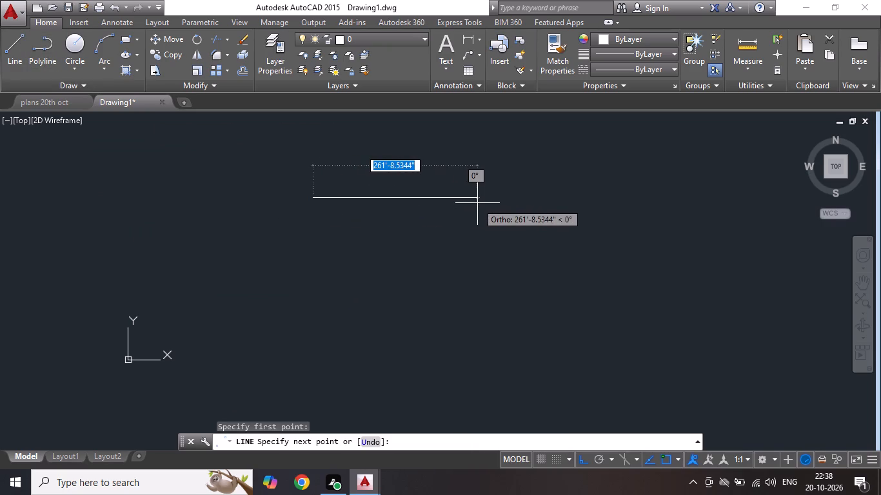
text(38')
key(Return)
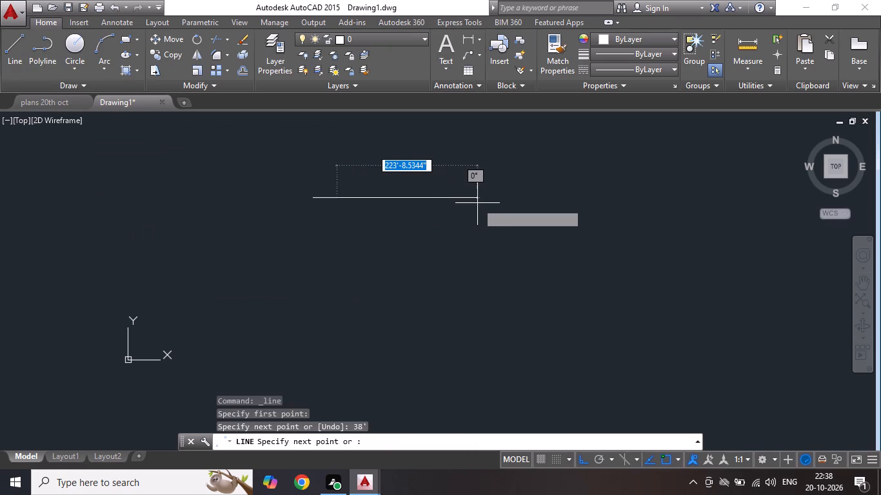
key(Escape)
scroll(317, 191, up, 5)
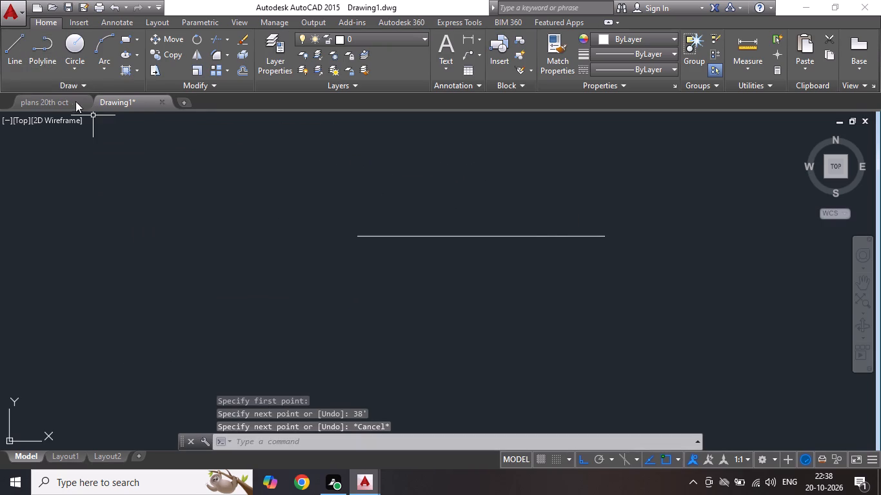
Close the plans 20th oct drawing.
click(81, 98)
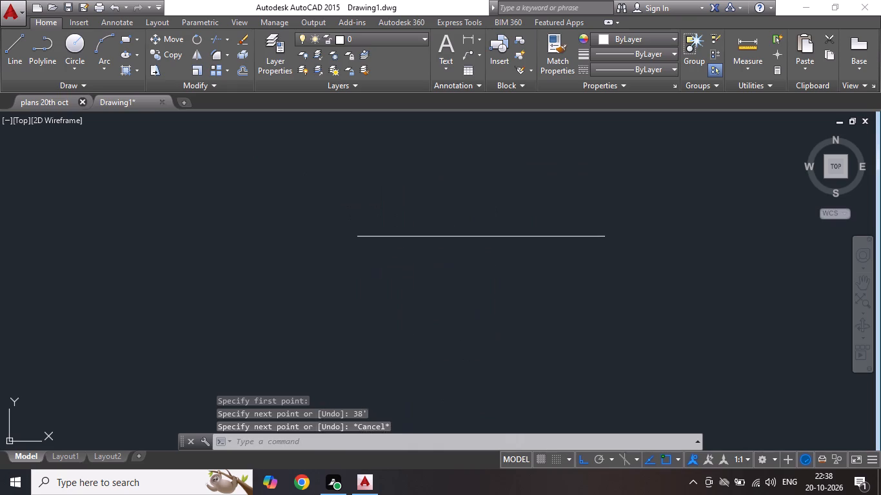
Complete the rectangle from the top line's left end: 45' down, 38' across, and up to the line's right end.
click(12, 62)
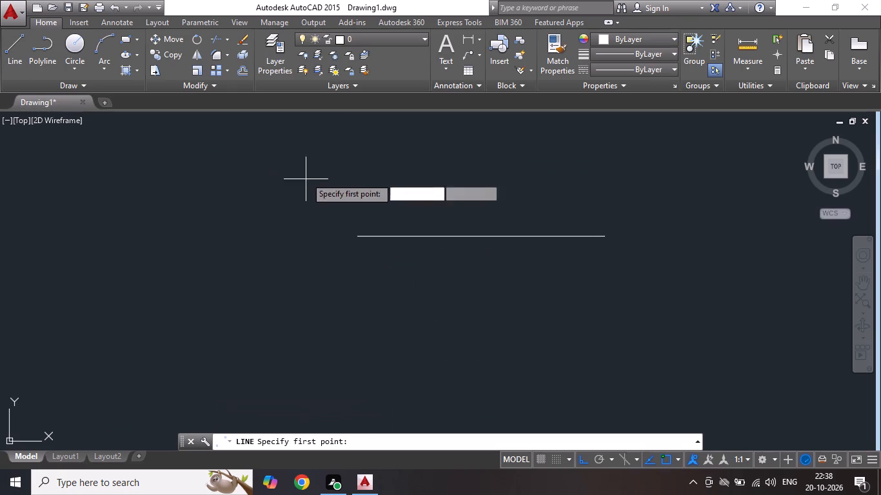
scroll(302, 166, down, 1)
click(341, 211)
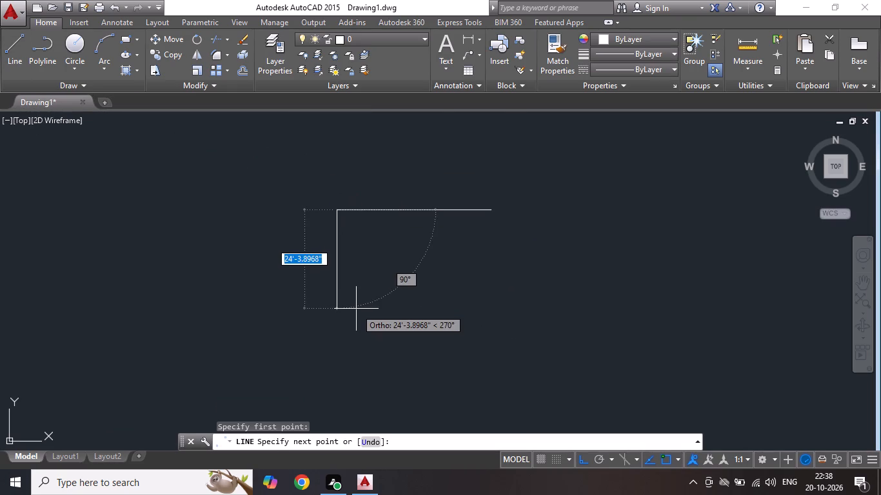
text(45')
key(Return)
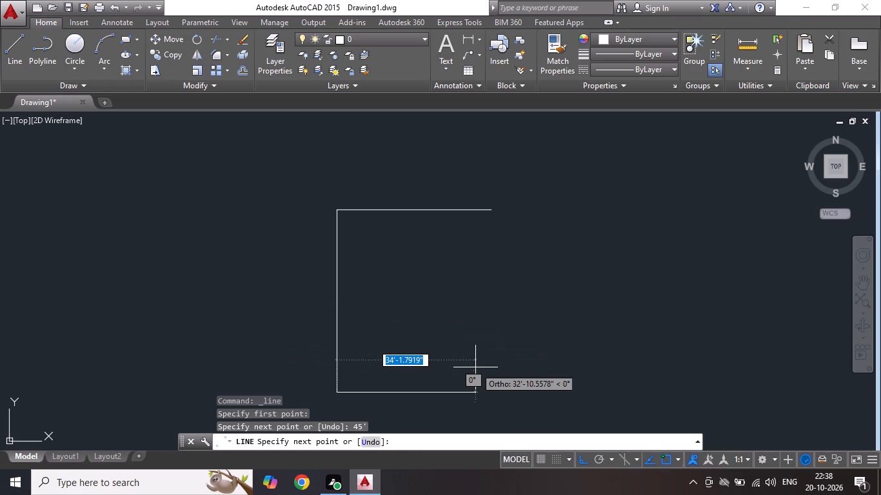
text(38')
key(Return)
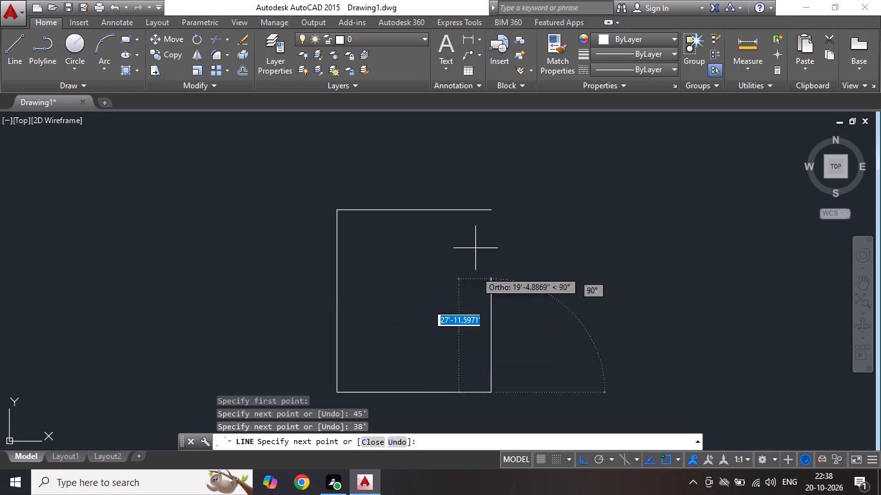
click(493, 206)
key(Escape)
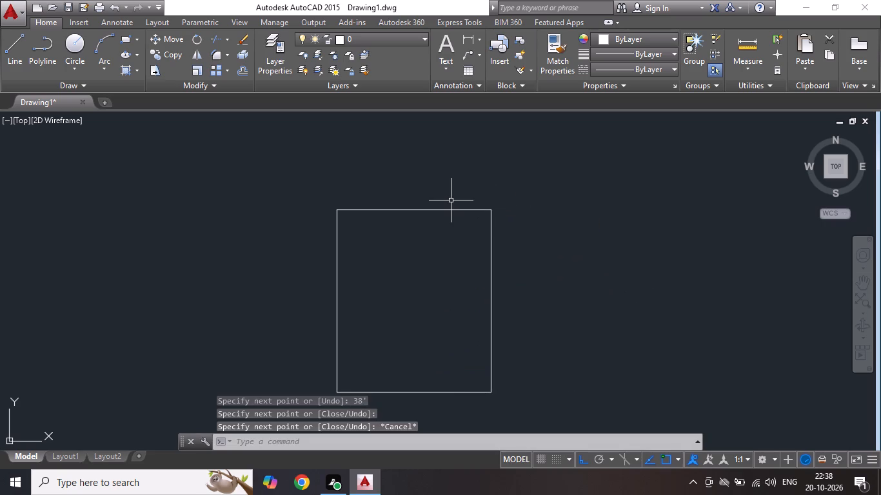
Offset all four sides of the rectangular outline 9" inward to form the outer walls.
click(247, 70)
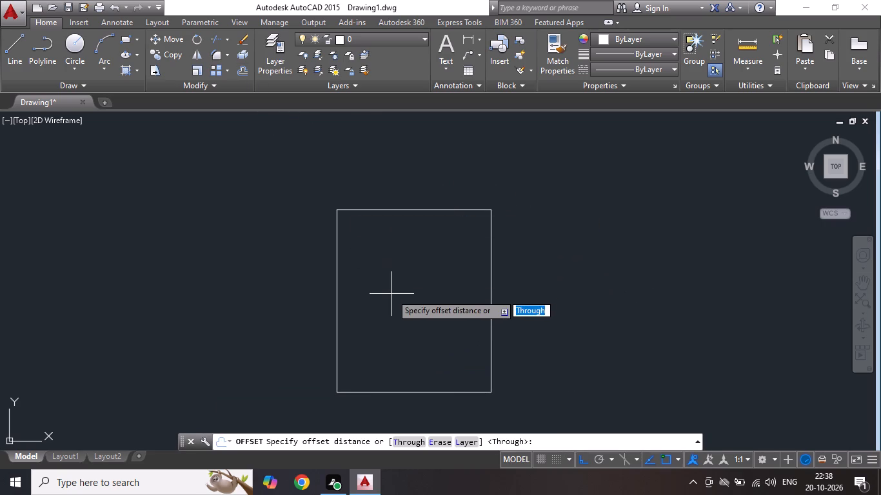
text(9")
key(Return)
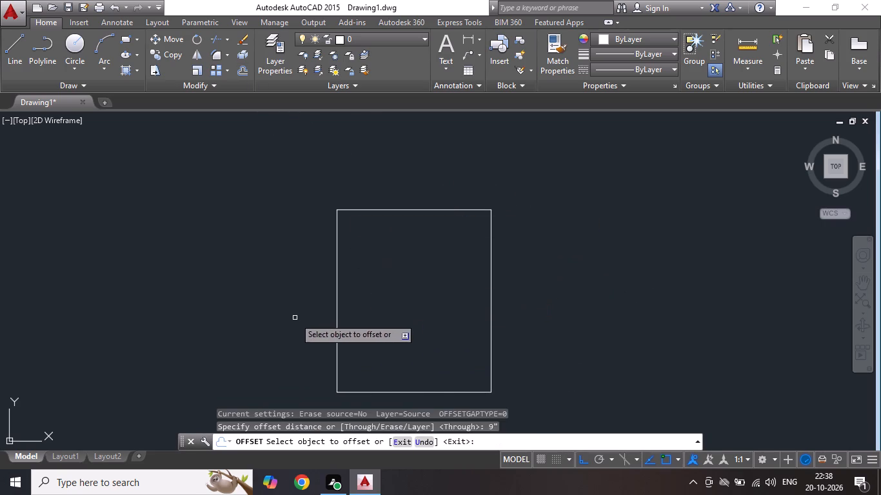
click(337, 237)
click(399, 242)
click(408, 211)
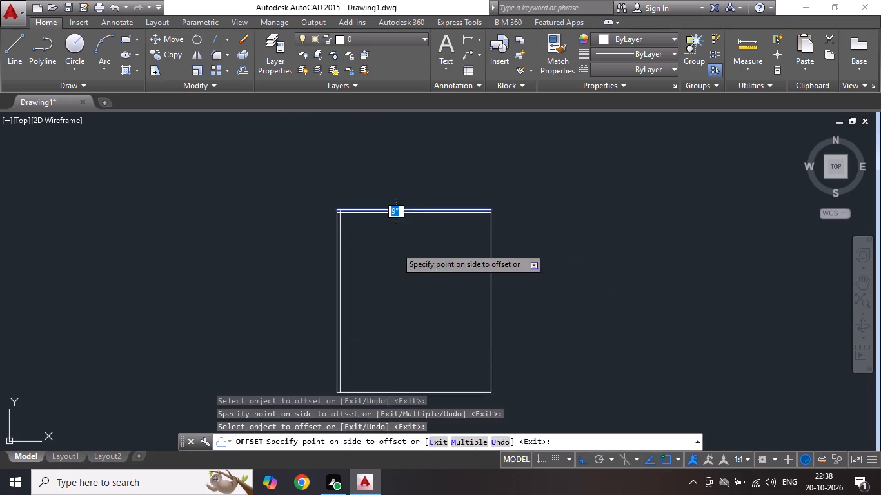
click(396, 247)
click(491, 226)
click(460, 233)
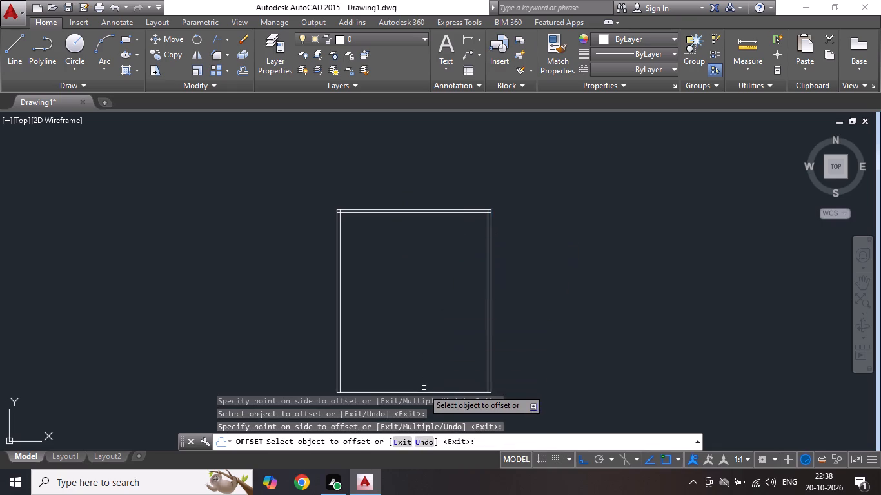
click(421, 392)
click(409, 325)
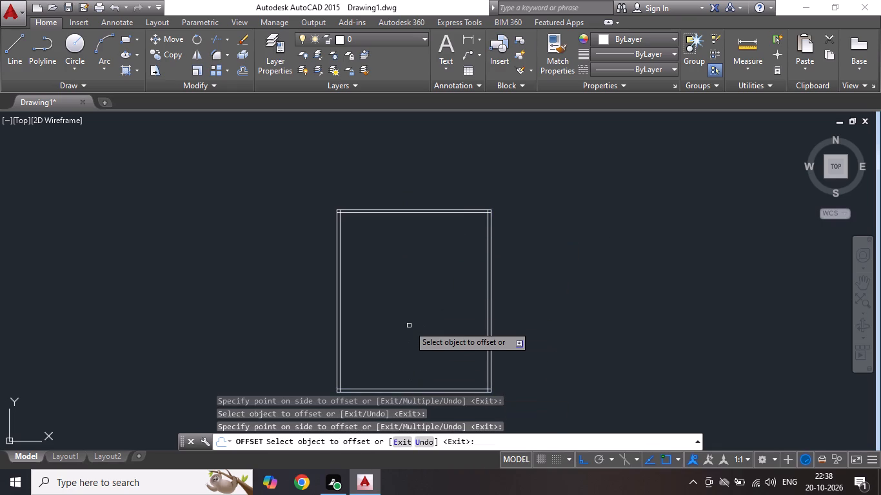
key(Escape)
key(Escape)
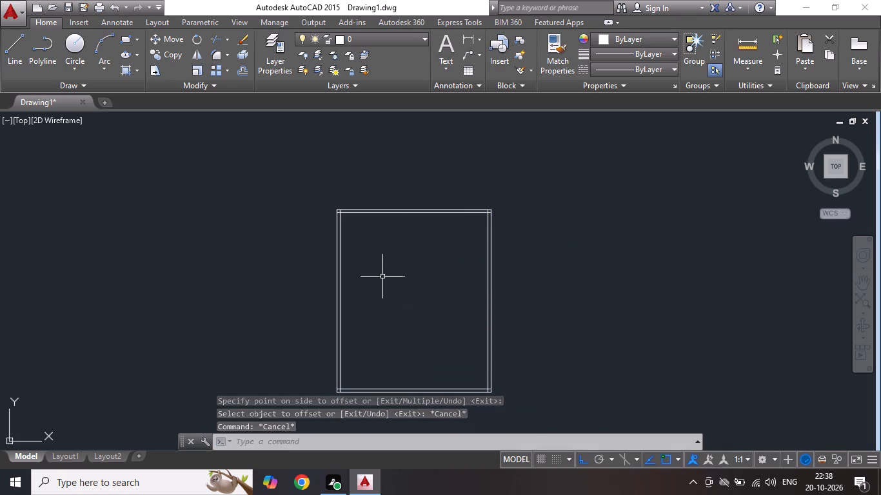
Offset the inner line of the top wall 14'11" downward.
scroll(405, 208, up, 1)
click(248, 72)
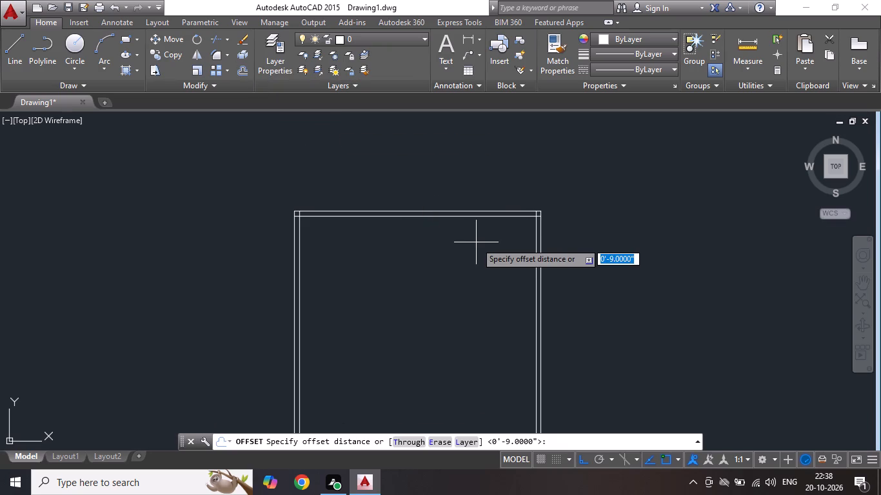
text(14'11")
key(Return)
click(471, 216)
click(471, 282)
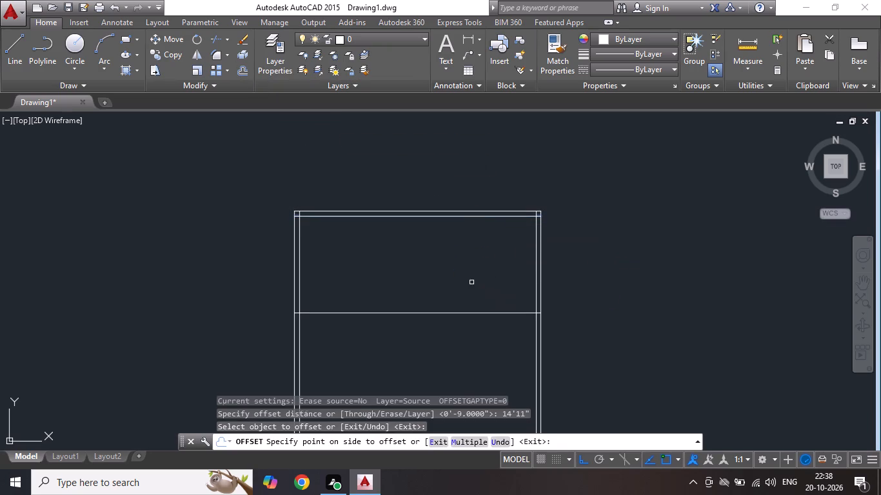
key(Escape)
Offset the new horizontal cross line 9" downward to give the cross wall its thickness.
click(239, 69)
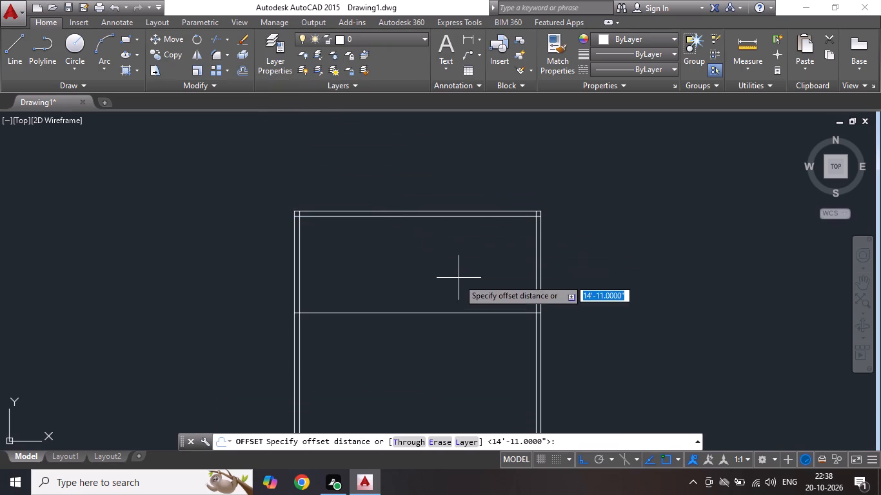
text(9")
key(Return)
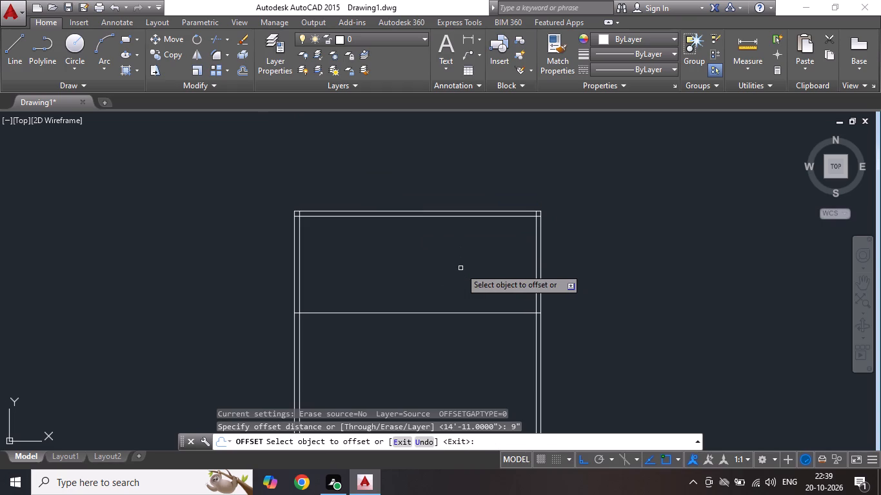
click(460, 314)
click(446, 347)
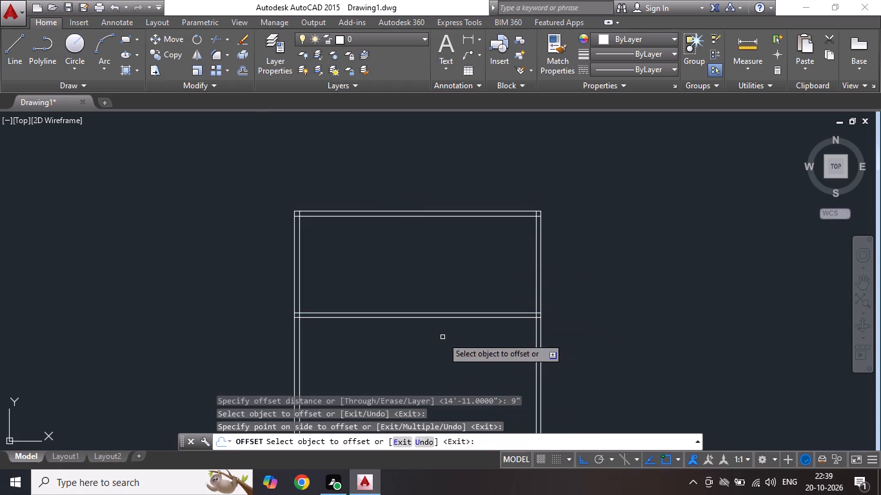
key(Escape)
key(Escape)
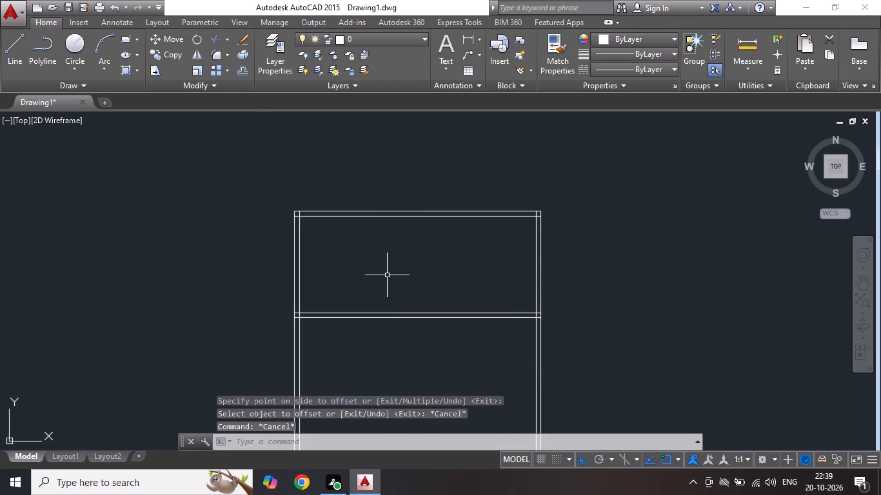
Trim the overlapping lines at the outline's top-left inner corner and where the cross wall's upper line meets the left wall.
scroll(398, 265, up, 1)
click(219, 39)
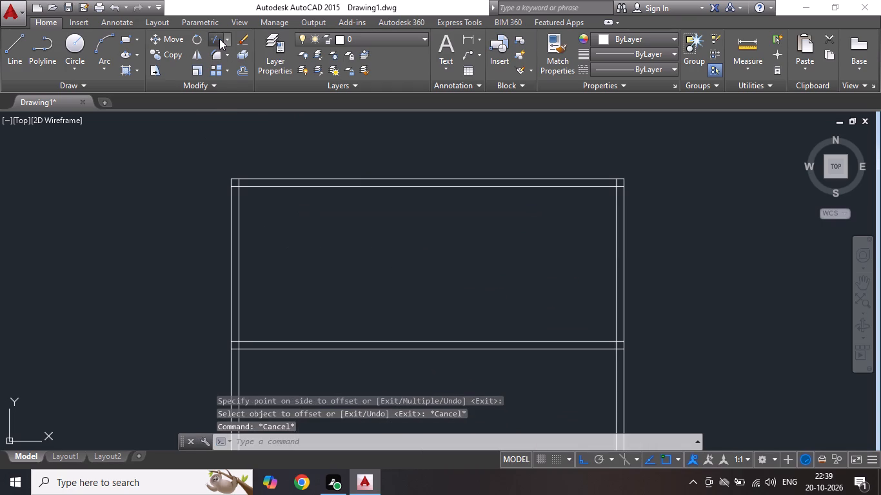
key(Return)
scroll(246, 148, up, 3)
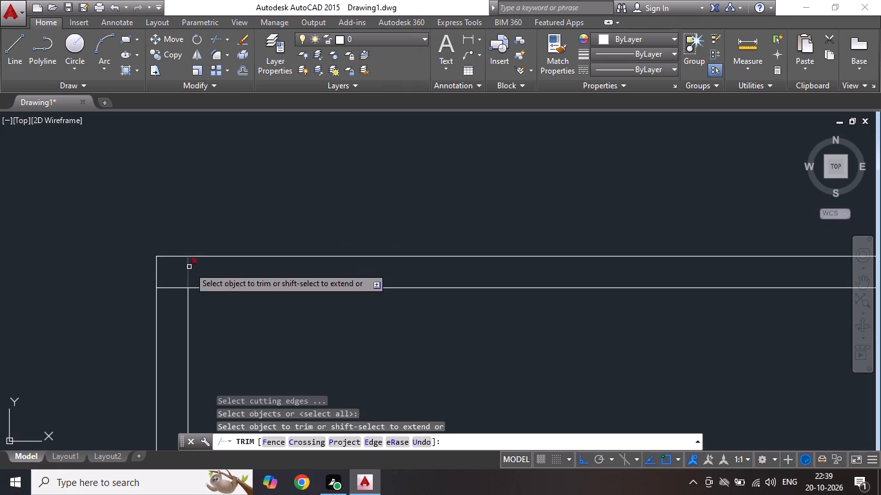
click(189, 267)
click(182, 284)
click(175, 298)
scroll(298, 237, down, 5)
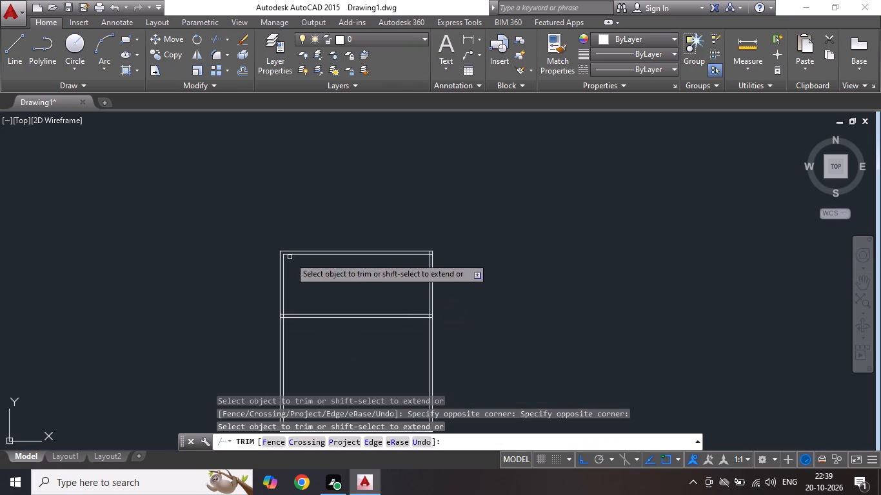
scroll(270, 303, up, 3)
click(313, 344)
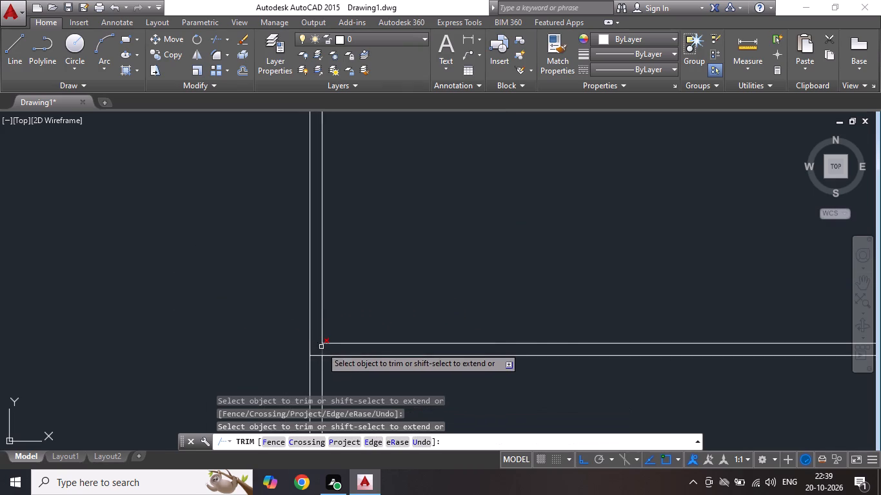
click(321, 347)
scroll(381, 328, down, 2)
scroll(411, 266, up, 2)
key(Escape)
key(Escape)
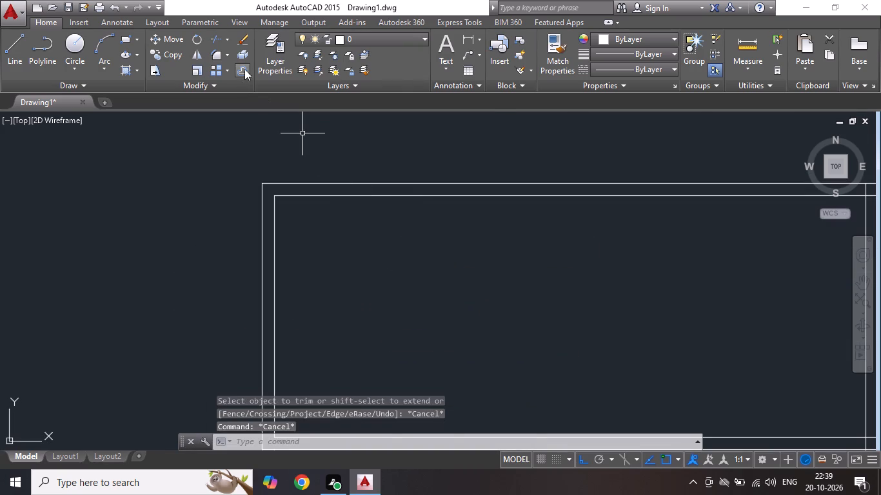
Offset the inner line of the left wall 12' to the right in the upper bay.
click(244, 69)
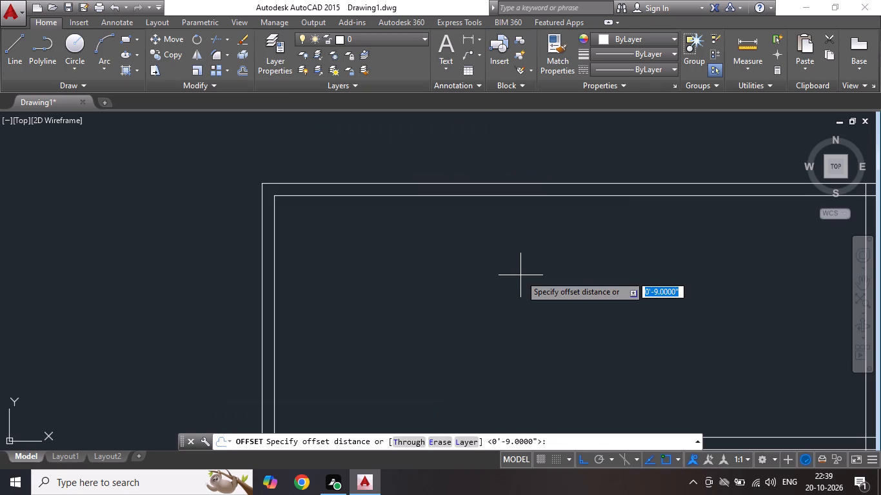
text(12')
key(Return)
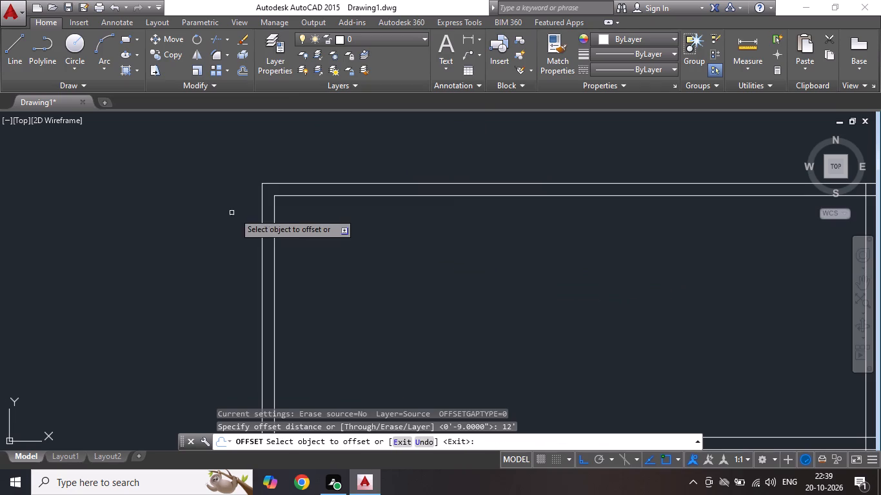
drag(274, 215, 282, 219)
click(468, 244)
scroll(482, 231, down, 1)
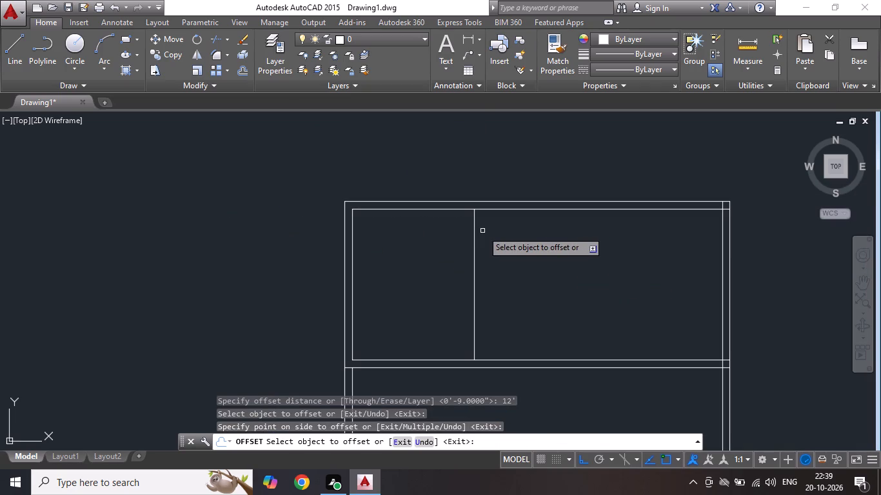
key(Escape)
Offset the new vertical line 6" to the right to form the first partition wall.
click(240, 64)
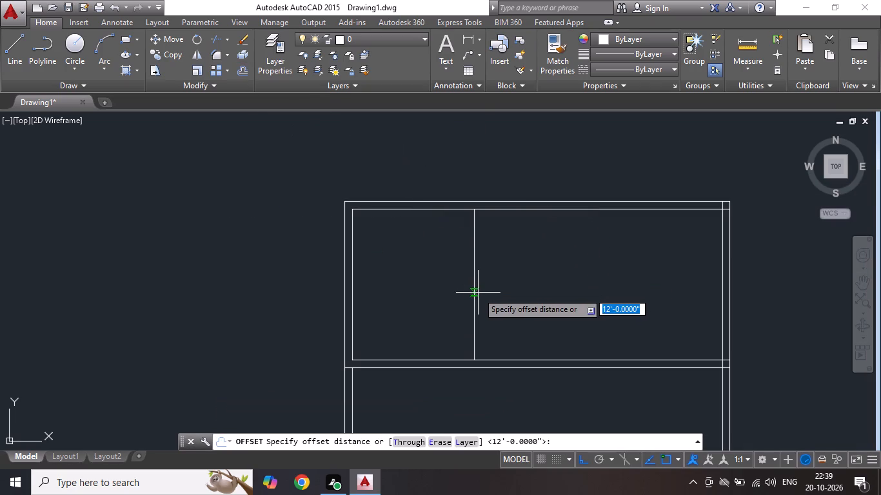
text(6")
key(Return)
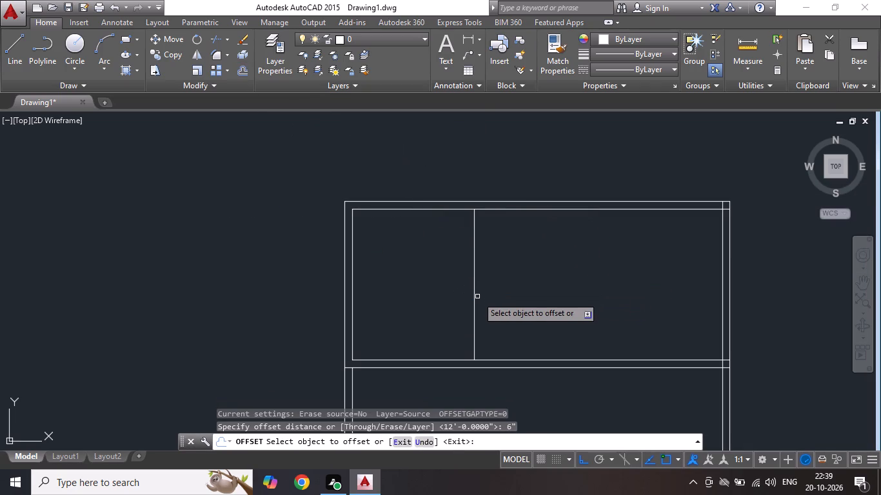
click(473, 290)
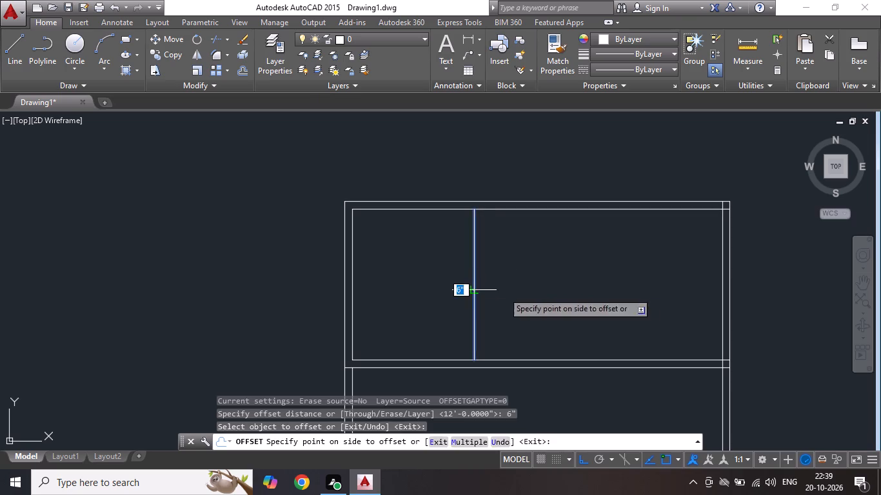
click(514, 292)
key(Escape)
key(Escape)
Offset the first partition's right line 12' to the right.
click(238, 74)
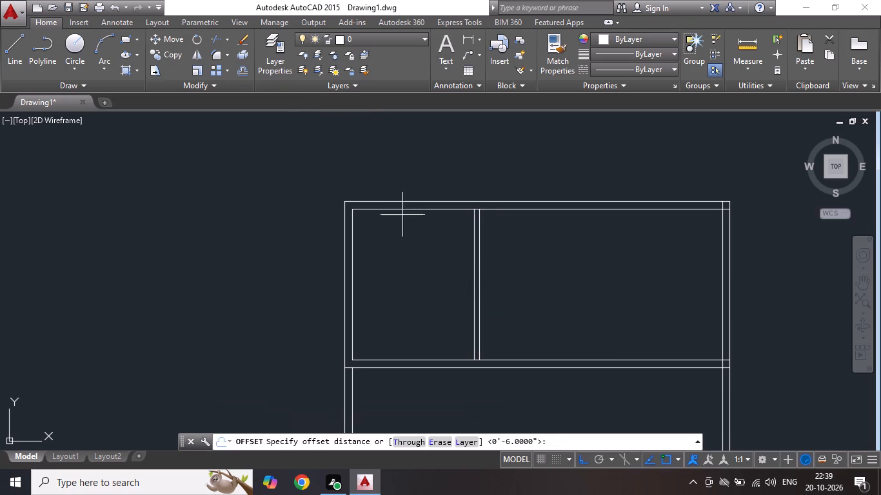
text(12')
key(Return)
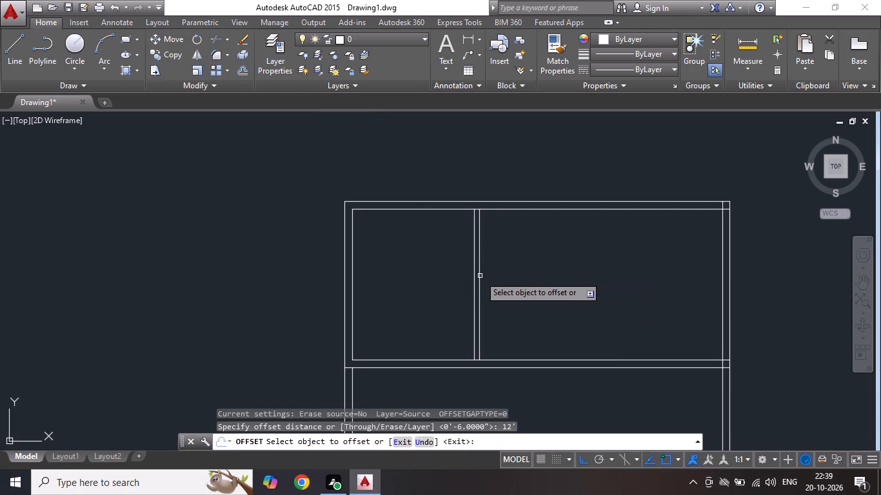
click(480, 276)
click(554, 281)
key(Escape)
key(Escape)
key(Escape)
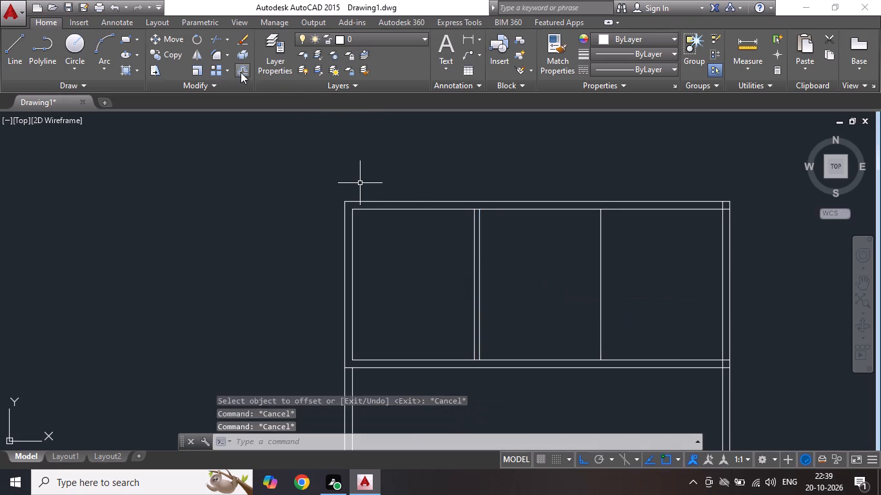
Offset the newest vertical line 6" to the right to form the second partition wall.
click(241, 72)
text(6")
key(Return)
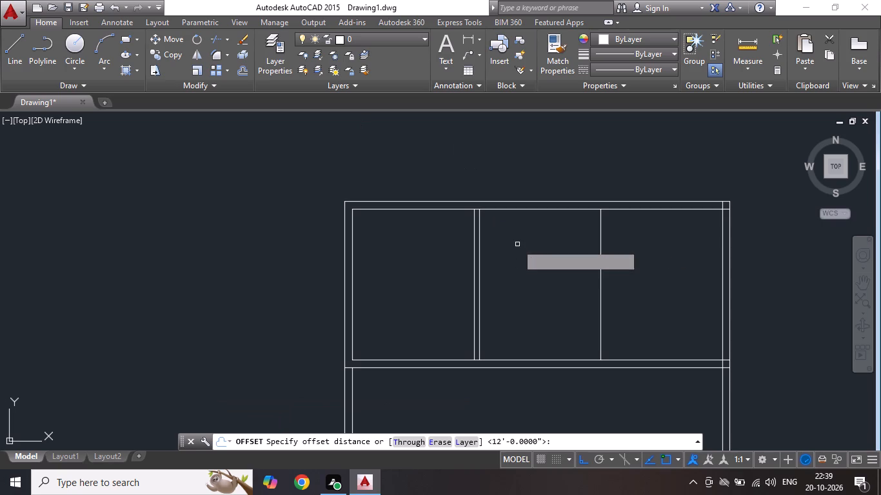
click(601, 225)
click(635, 233)
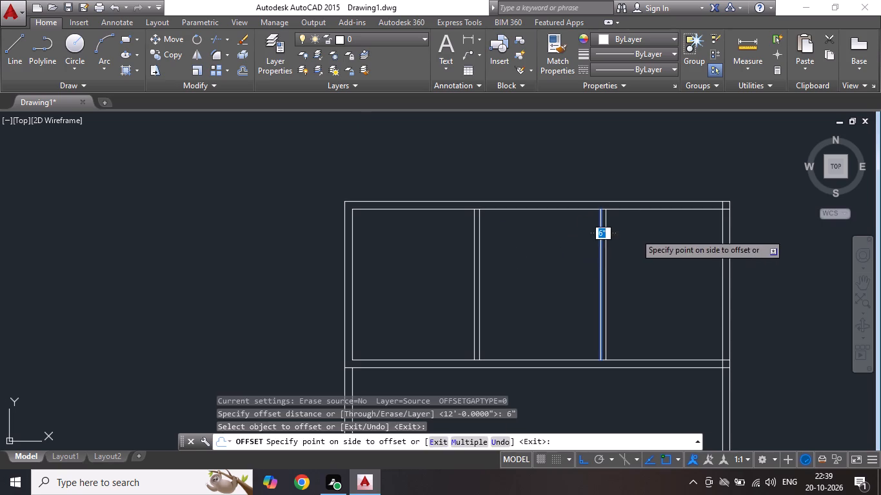
key(Escape)
key(Escape)
Trim the overlapping wall lines at the outline's top-right inner corner, undoing the first wrong trim.
click(215, 37)
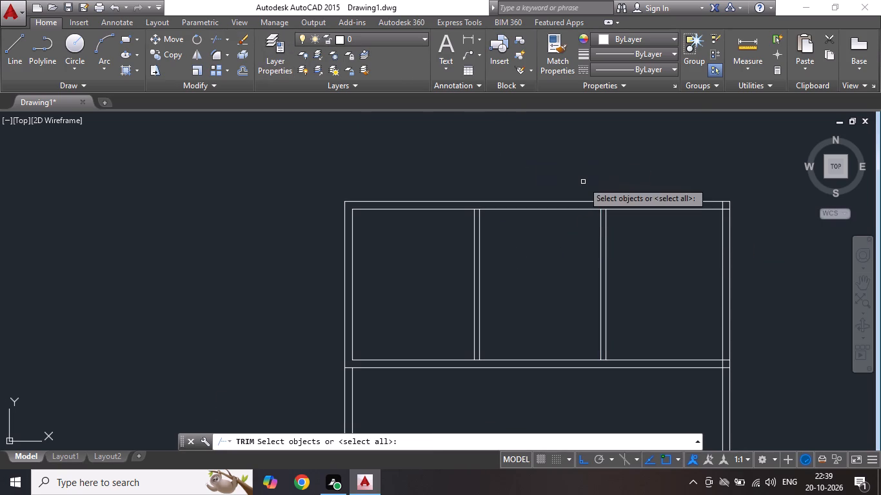
key(Return)
scroll(767, 247, up, 2)
click(646, 148)
click(662, 155)
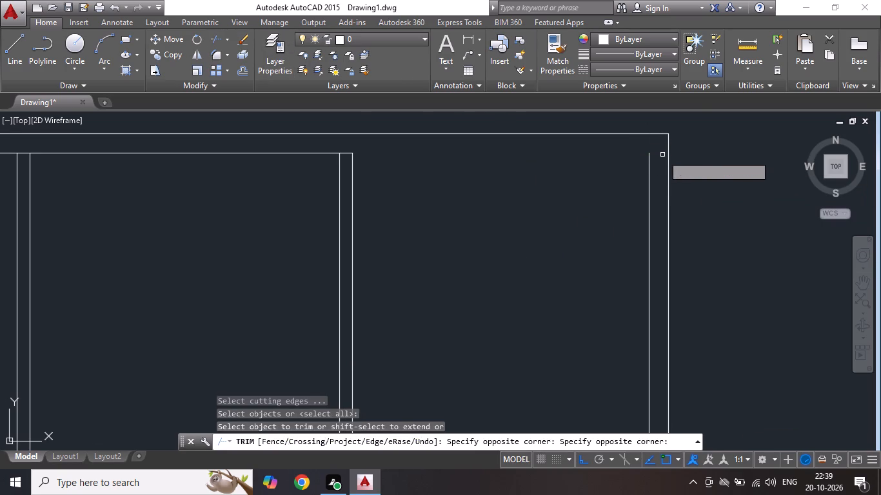
key(ctrl+z)
scroll(658, 170, up, 1)
scroll(729, 219, up, 3)
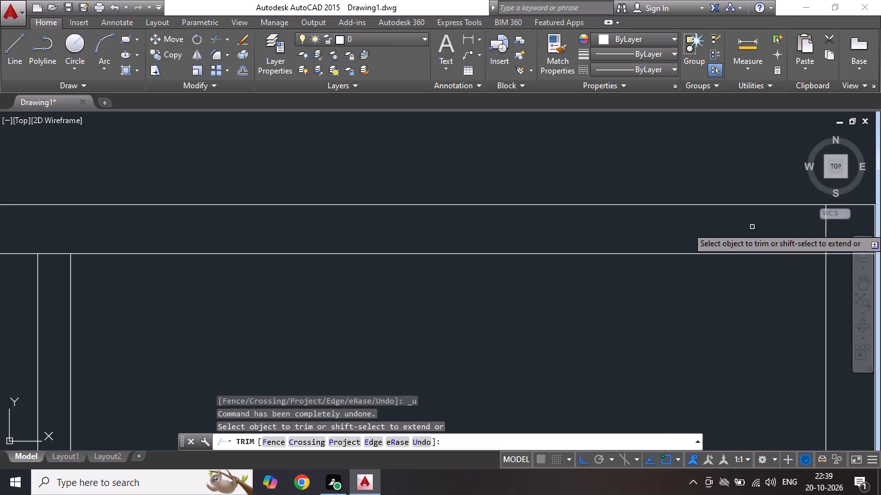
scroll(632, 235, down, 3)
scroll(695, 228, up, 3)
click(568, 242)
click(560, 240)
click(577, 255)
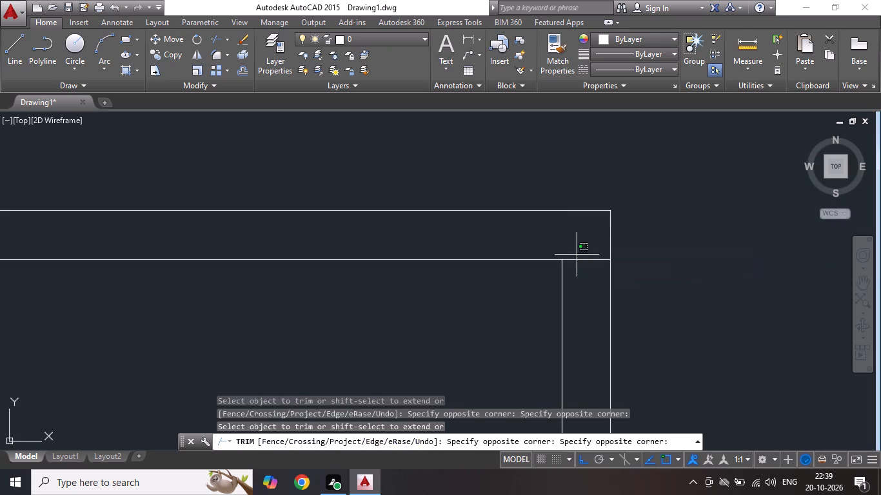
click(584, 279)
Trim the top wall's inner line between the two lines of each partition wall.
scroll(586, 226, down, 6)
scroll(522, 238, up, 3)
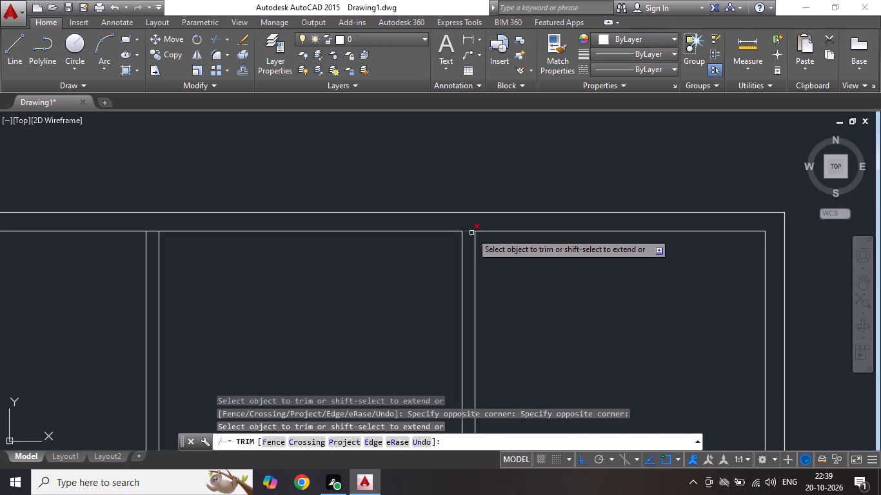
click(471, 233)
click(154, 231)
Trim the line segments crossing inside the junction of the horizontal cross wall and the right outer wall.
scroll(534, 197, down, 3)
scroll(557, 292, up, 2)
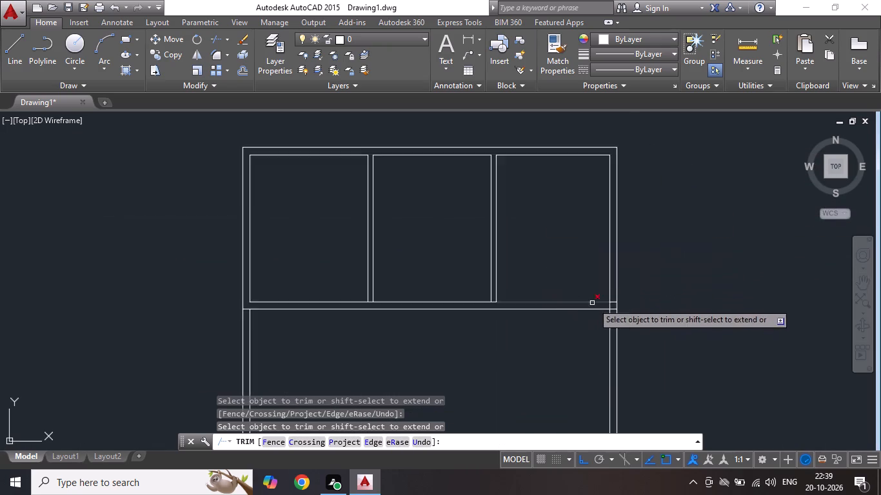
scroll(595, 303, up, 1)
click(634, 300)
click(635, 333)
click(623, 313)
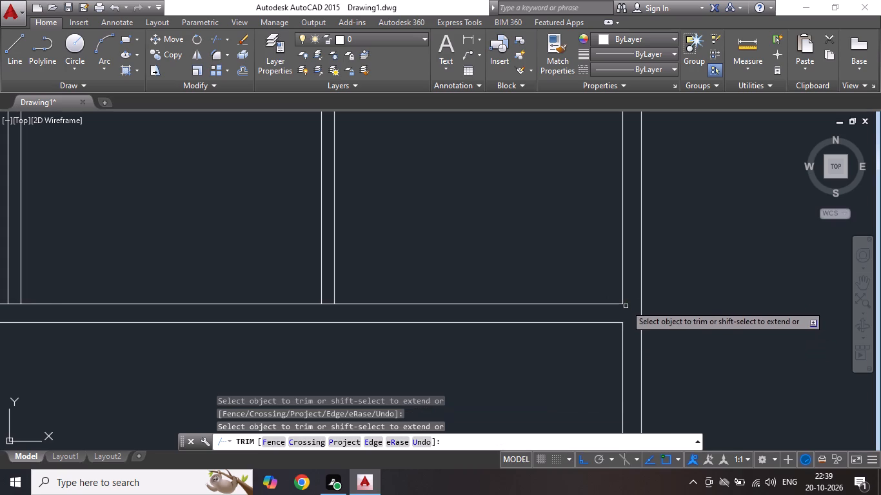
Trim the left wall's inner line between the two lines of the horizontal cross wall.
scroll(626, 304, down, 3)
scroll(368, 304, up, 4)
click(376, 324)
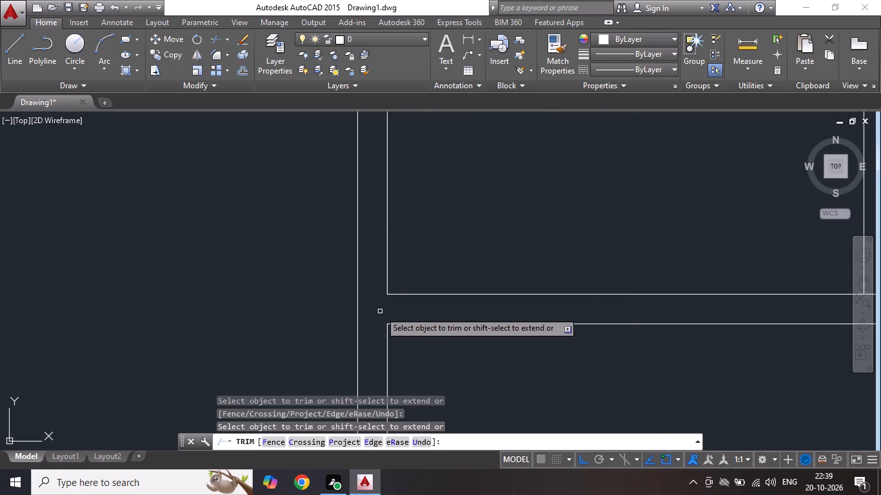
scroll(437, 277, down, 4)
scroll(508, 246, down, 1)
scroll(535, 209, up, 2)
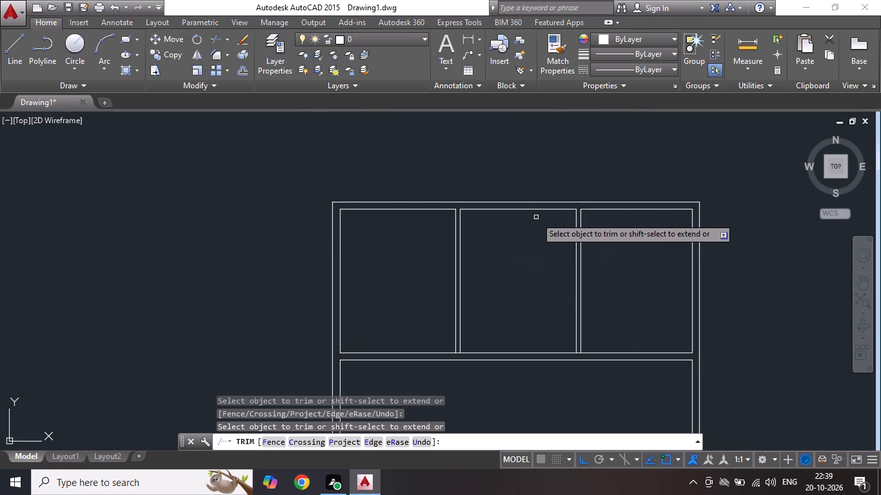
key(Escape)
Save the drawing as "plan elevation 20th oct" in the DWG PLANS folder on the Desktop.
key(ctrl+s)
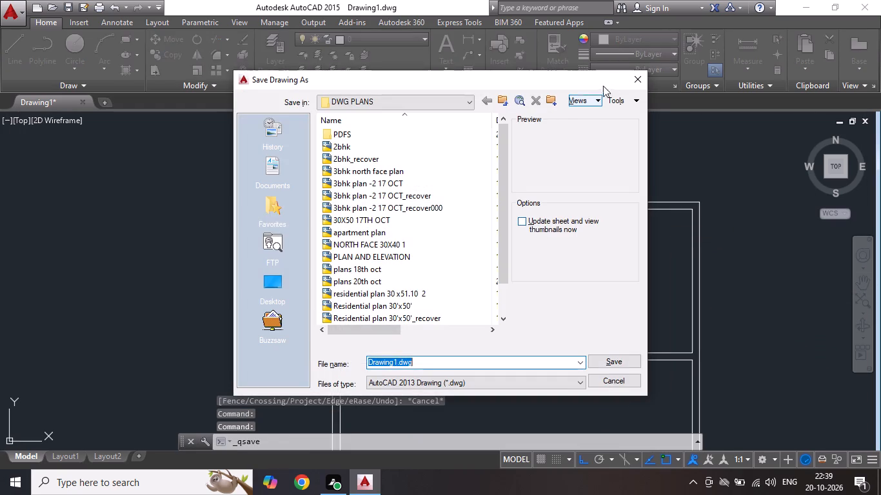
click(269, 285)
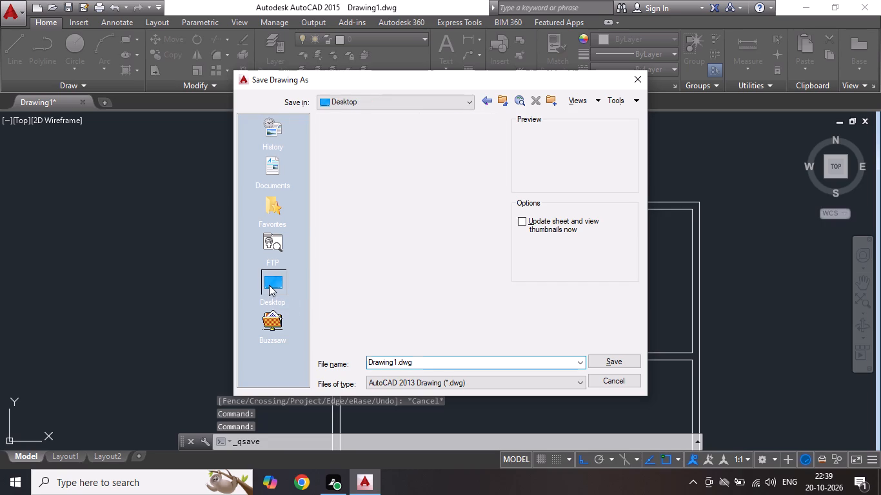
click(338, 214)
double_click(341, 207)
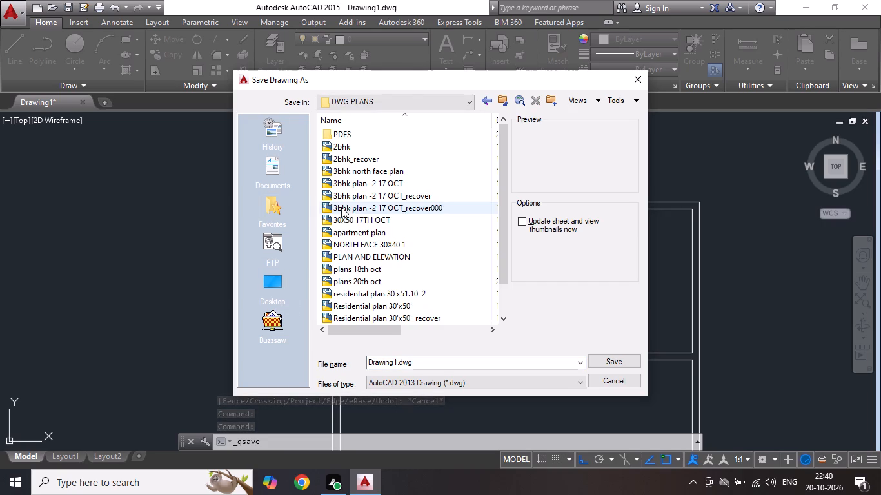
drag(418, 364, 364, 367)
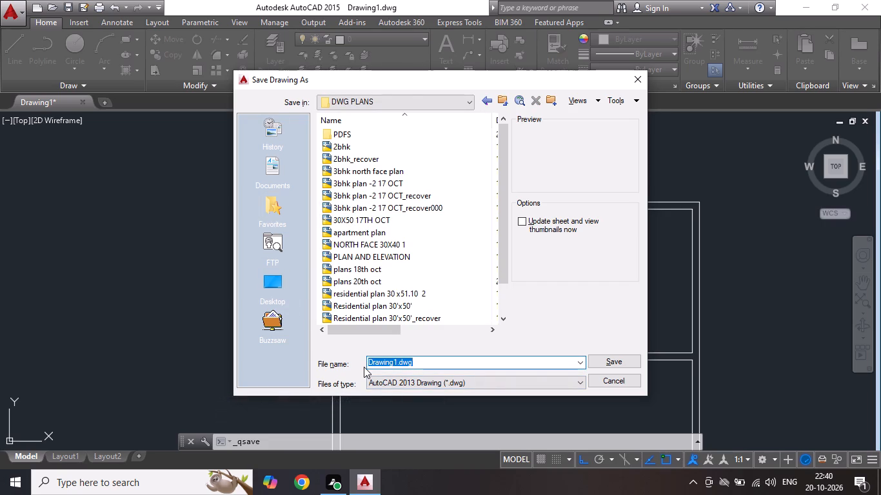
text(plan)
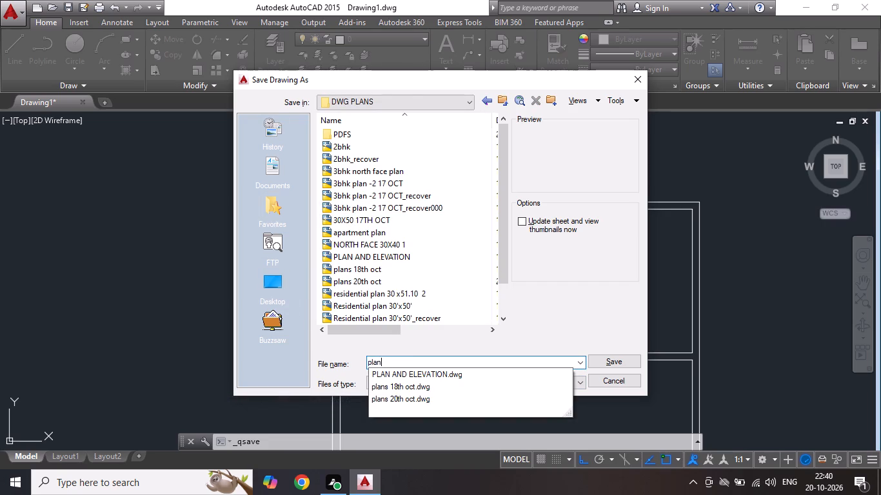
key(space)
text(ela)
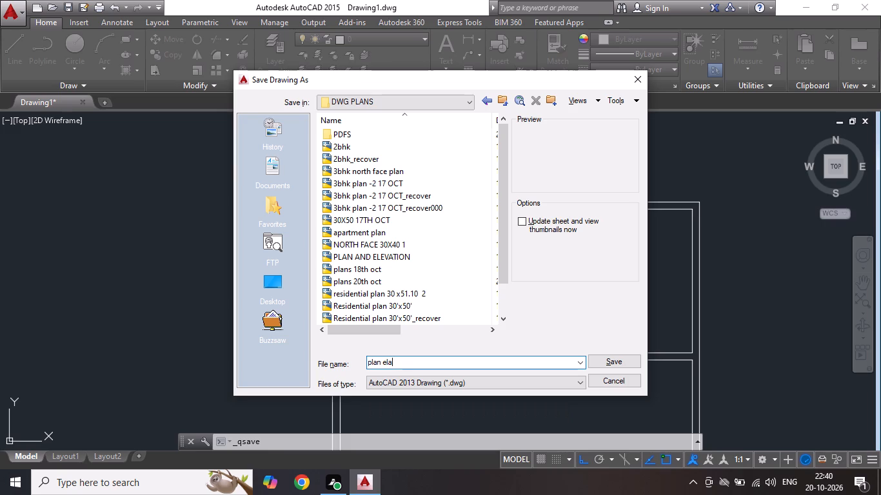
key(v)
key(BackSpace)
key(BackSpace)
key(e)
text(vation)
key(space)
text(20th)
key(space)
text(oct)
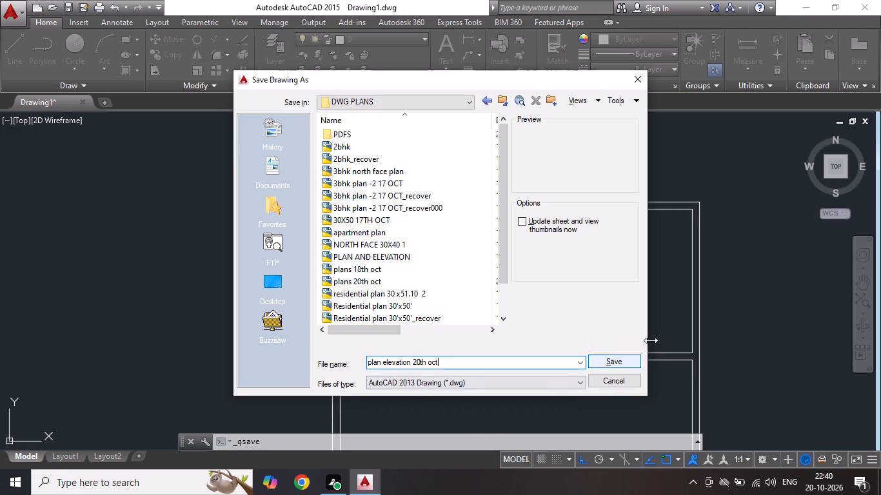
click(622, 361)
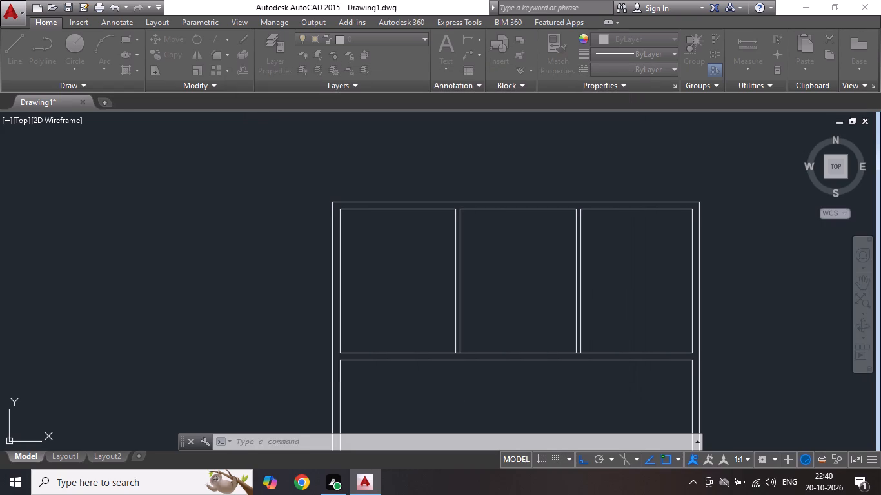
Offset the cross wall's lower line 12'6" downward to mark the depth of the middle space.
click(19, 53)
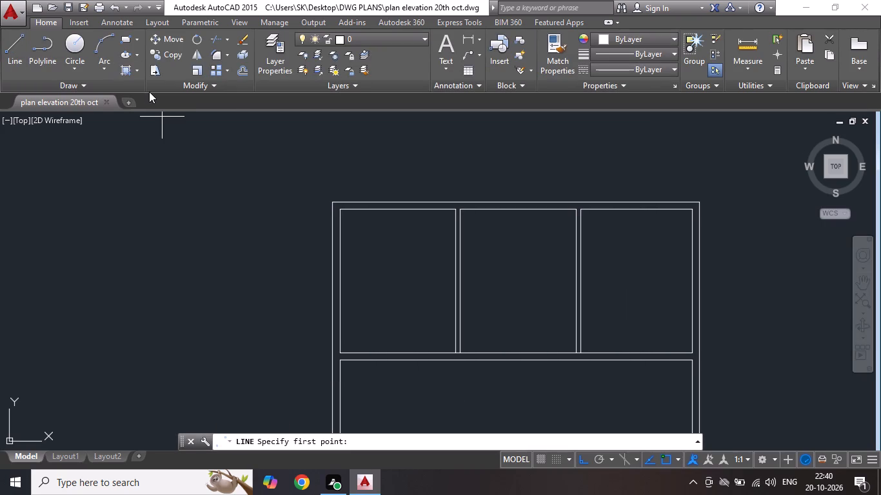
key(Escape)
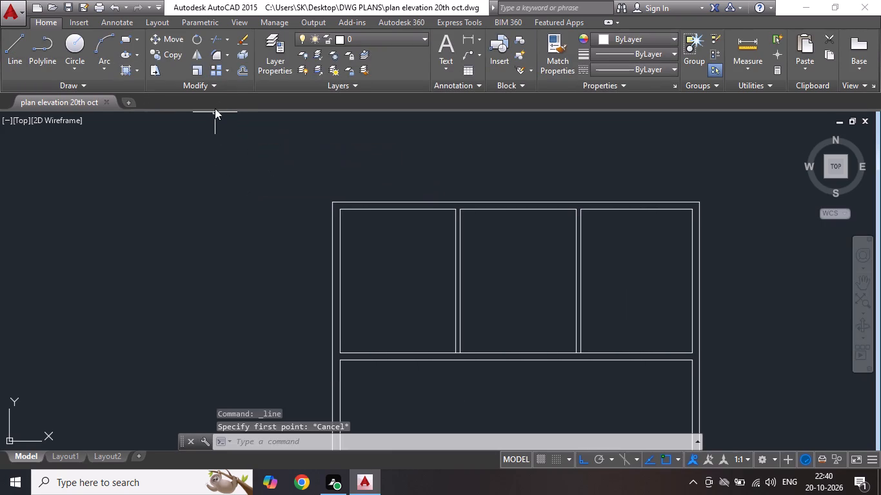
click(244, 72)
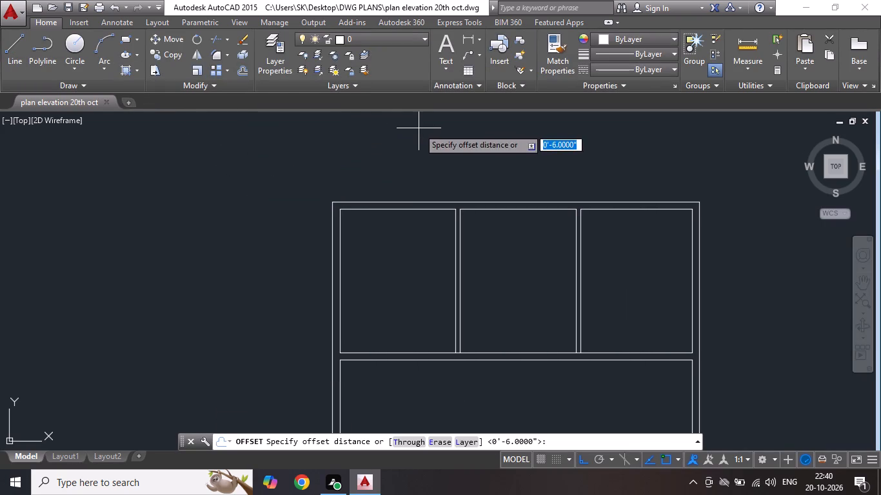
scroll(502, 232, down, 2)
scroll(519, 288, up, 1)
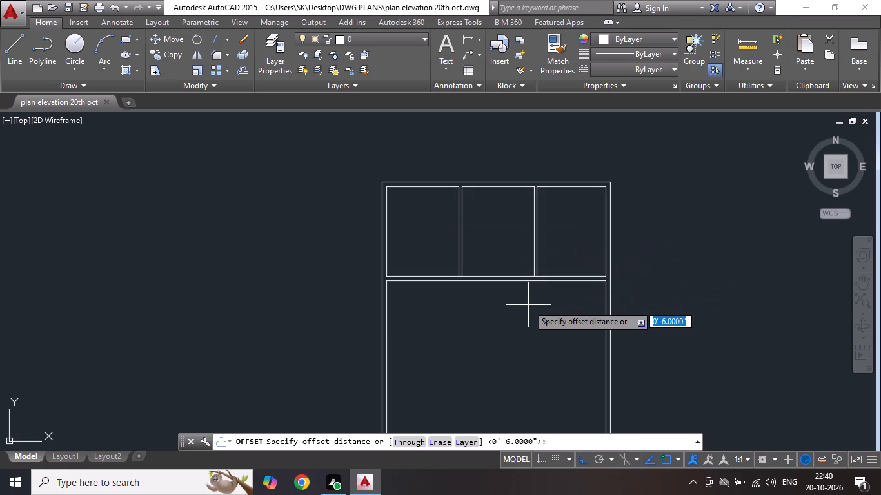
text(12'6")
key(Return)
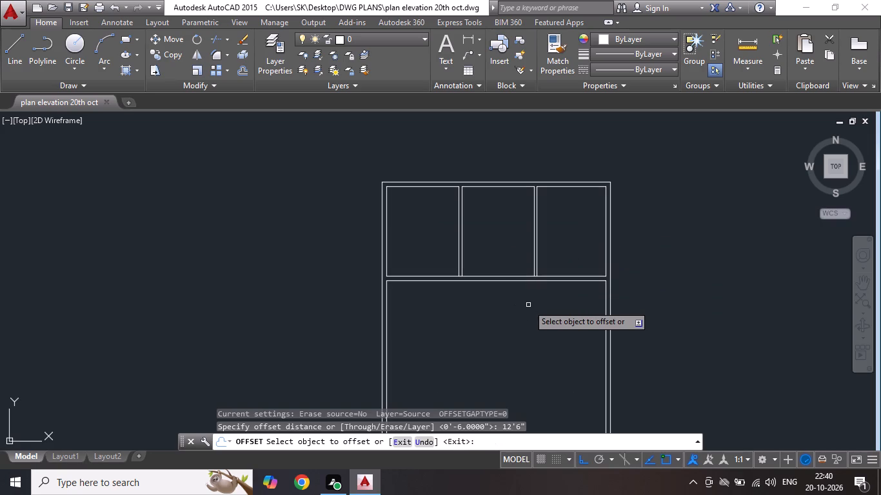
click(476, 280)
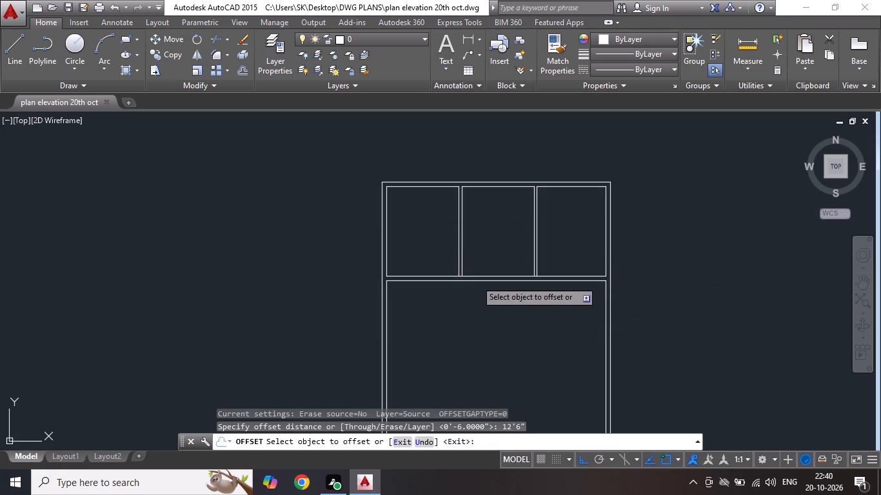
click(446, 357)
scroll(438, 309, down, 2)
scroll(454, 353, up, 2)
key(Escape)
key(Escape)
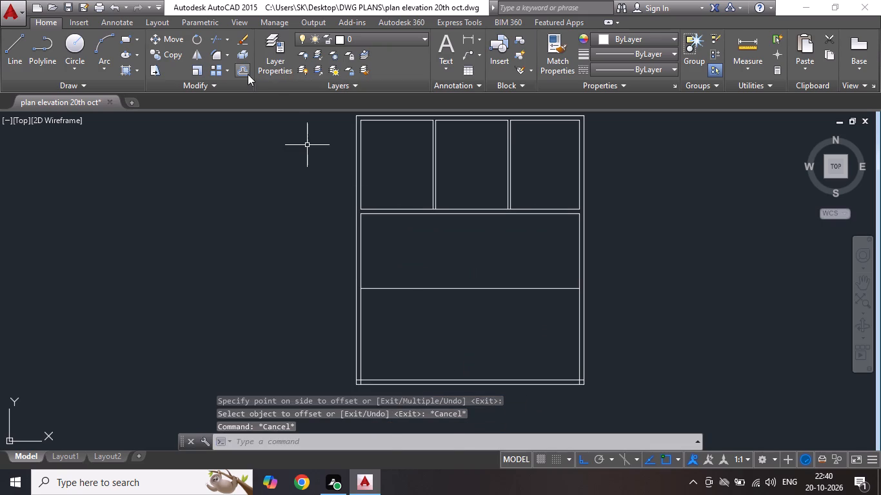
Offset the new horizontal line 9" downward to form the second cross wall.
click(248, 74)
key(9)
key(shift+quotedbl)
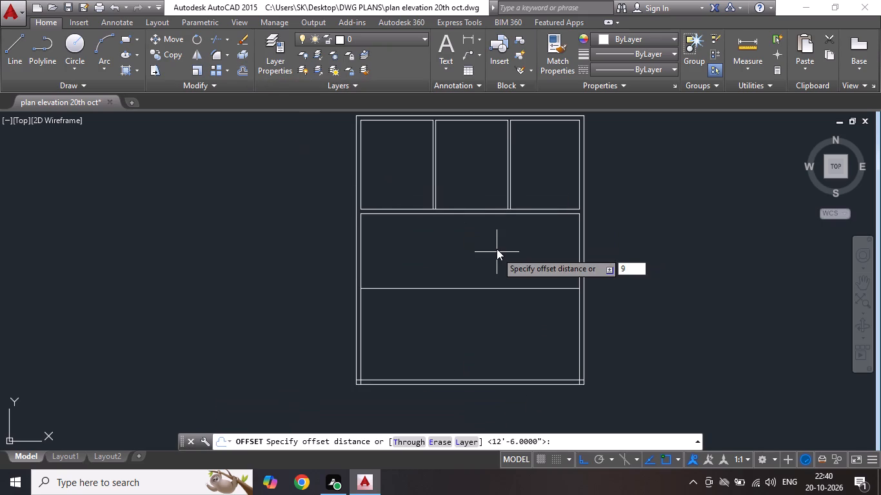
key(Return)
drag(513, 290, 512, 298)
click(512, 350)
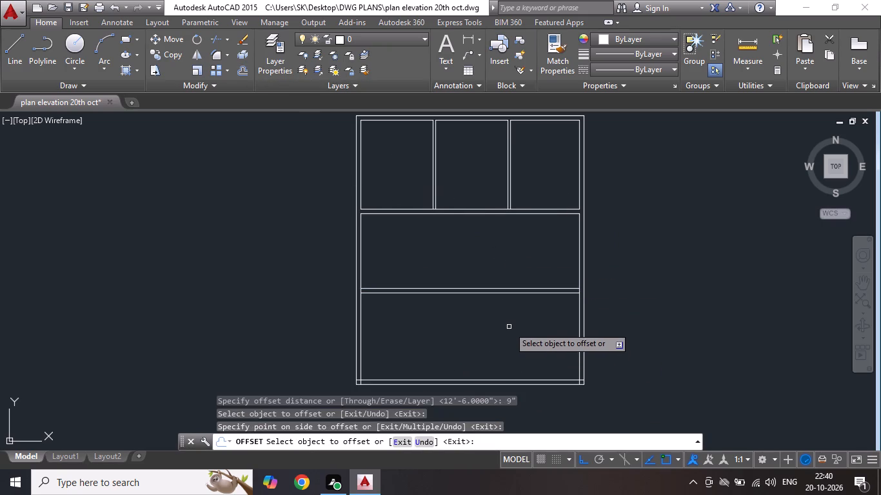
scroll(453, 226, down, 1)
scroll(445, 297, up, 2)
key(Escape)
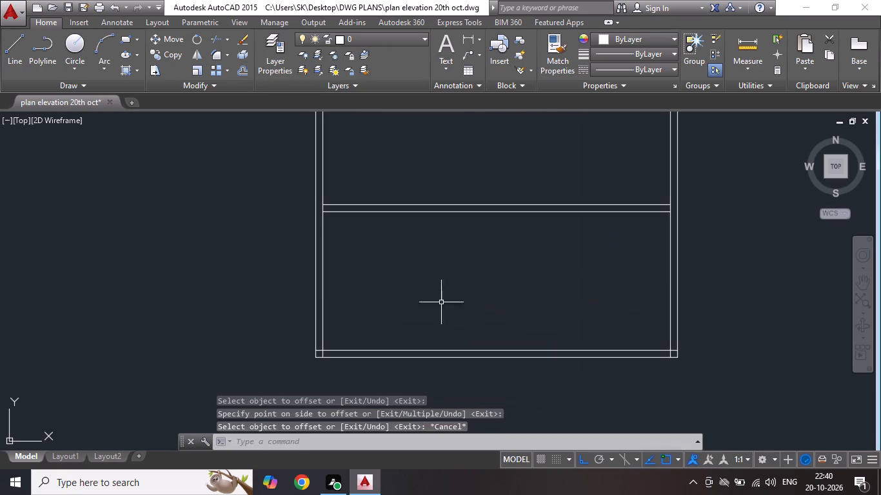
key(Escape)
Trim the left wall's inner line between the two lines of the second cross wall.
click(210, 32)
key(Return)
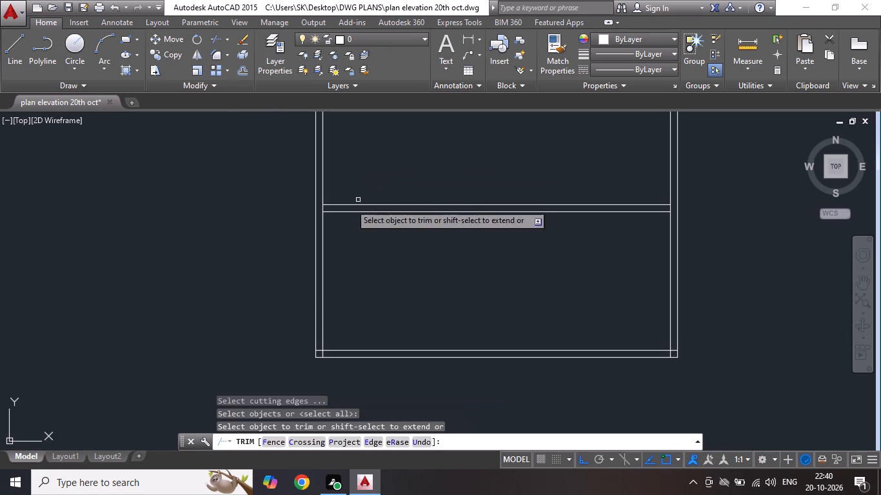
scroll(315, 217, up, 2)
click(335, 197)
click(329, 190)
scroll(360, 131, down, 2)
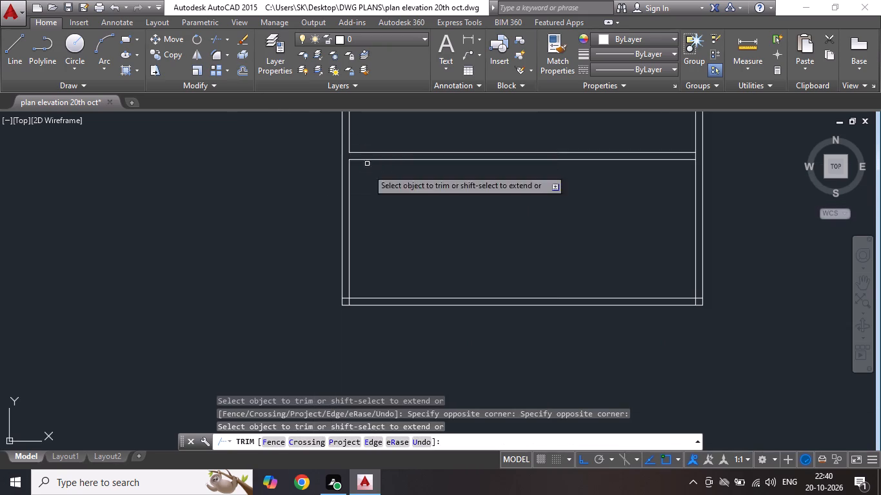
Trim the overlapping inner wall lines at the outline's bottom-left corner.
scroll(359, 297, up, 3)
click(324, 298)
click(344, 315)
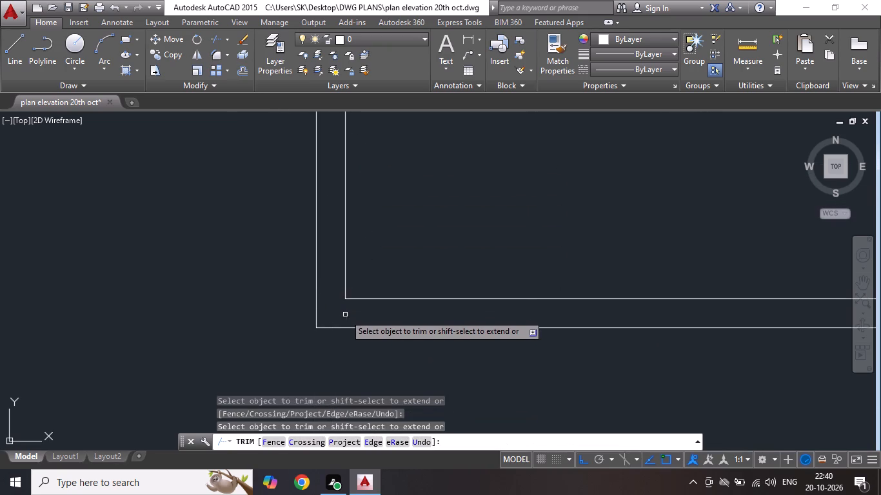
key(Escape)
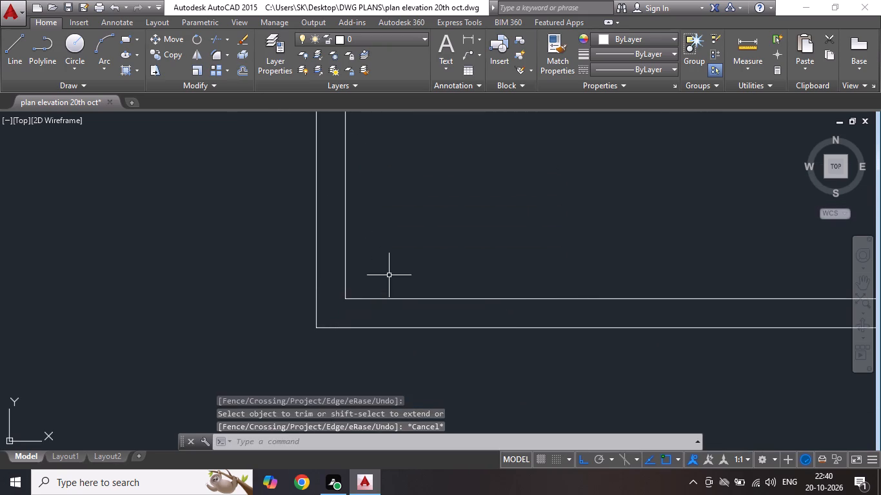
Offset the bottom wall's inner line 4' upward into the lower space.
click(245, 70)
text(4')
key(Return)
click(557, 296)
click(555, 301)
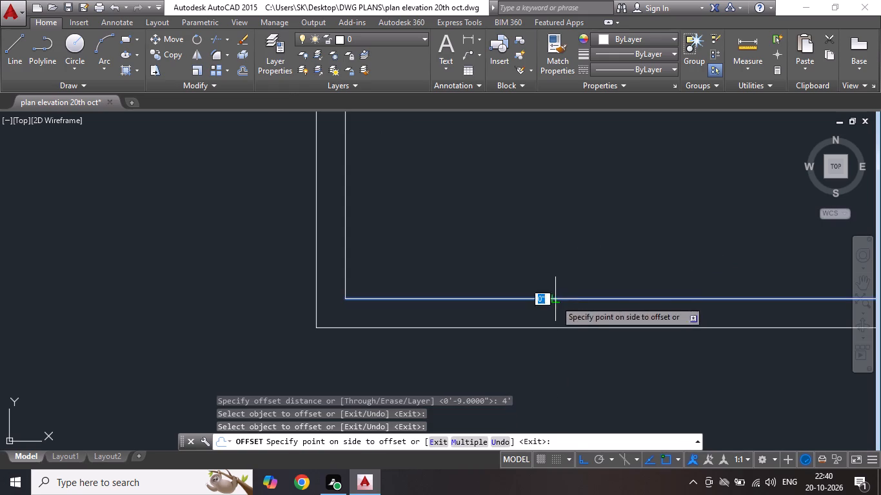
scroll(544, 240, down, 3)
click(541, 206)
key(Escape)
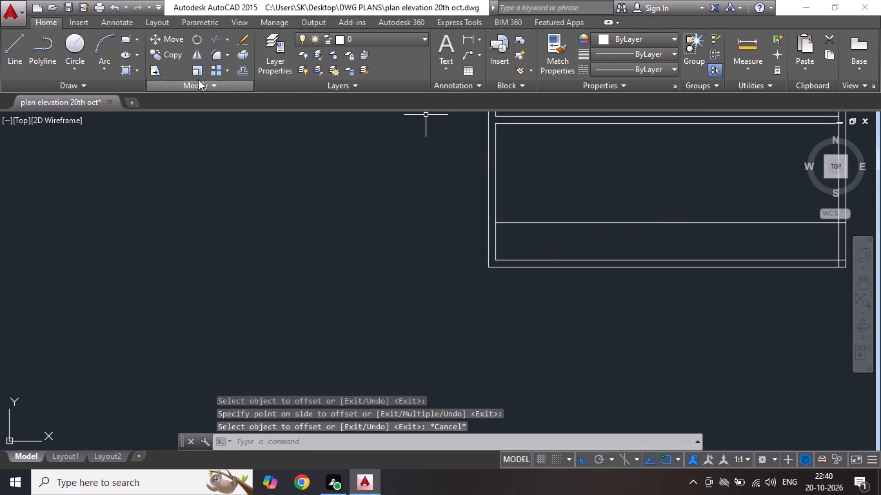
Offset the new horizontal line 6" upward to form a partition wall above the bottom wall.
click(248, 70)
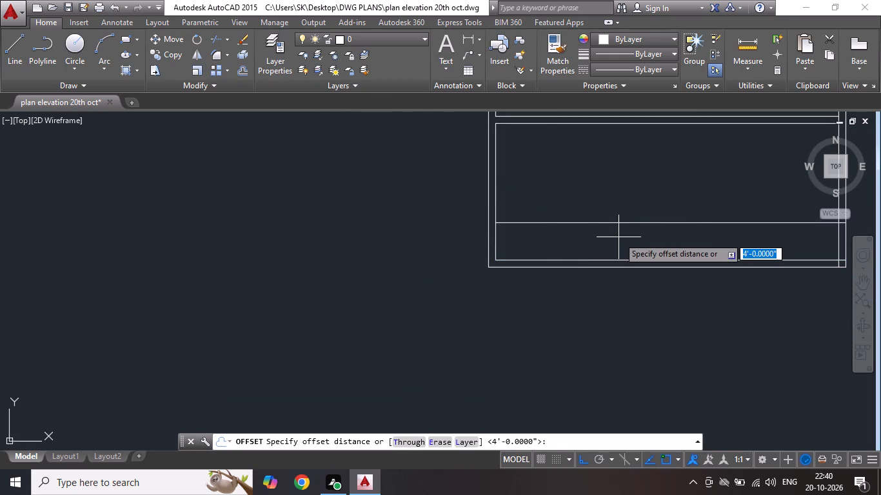
text(6")
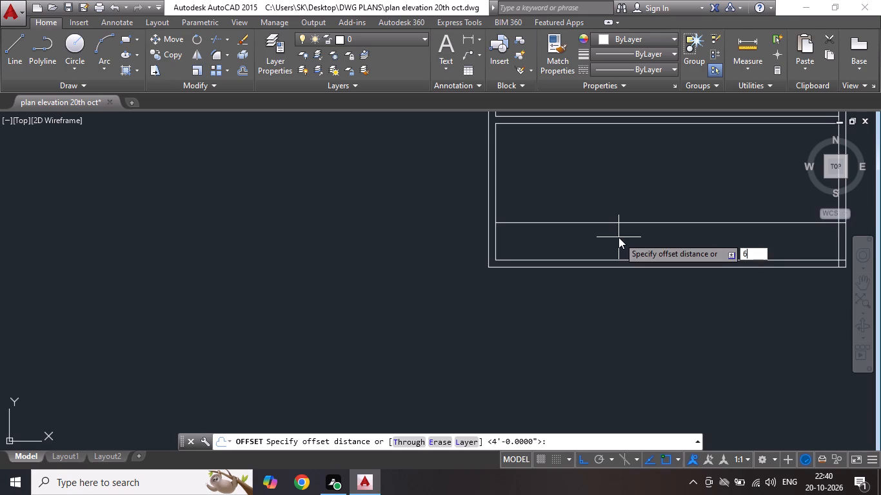
key(Return)
click(604, 224)
click(591, 186)
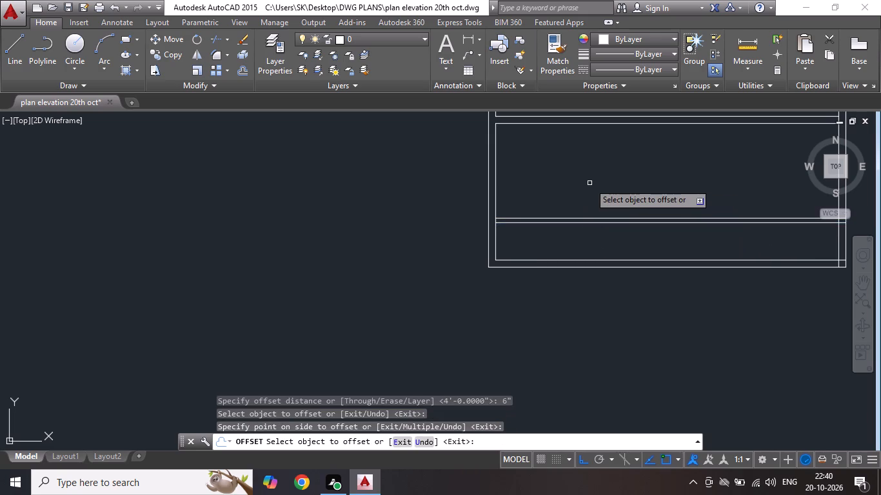
key(Escape)
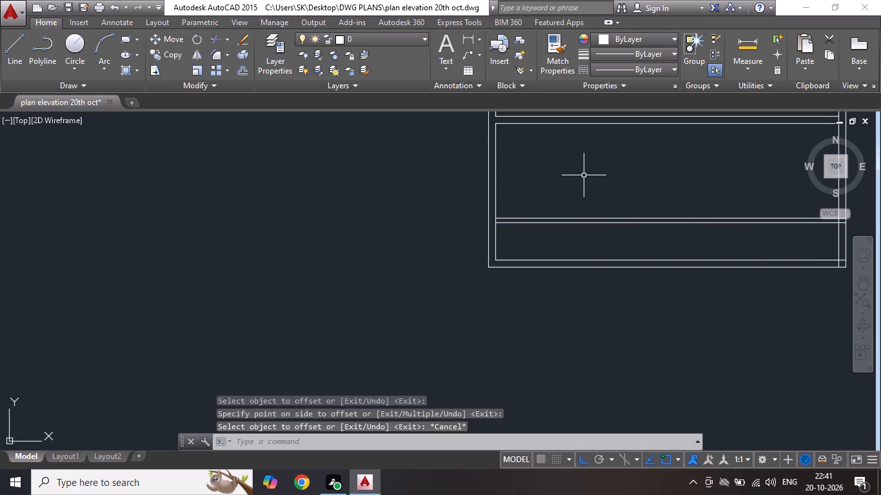
Trim the left wall's inner line between the two lines of the new 6" horizontal partition.
scroll(580, 162, up, 1)
scroll(502, 255, down, 2)
scroll(495, 175, up, 2)
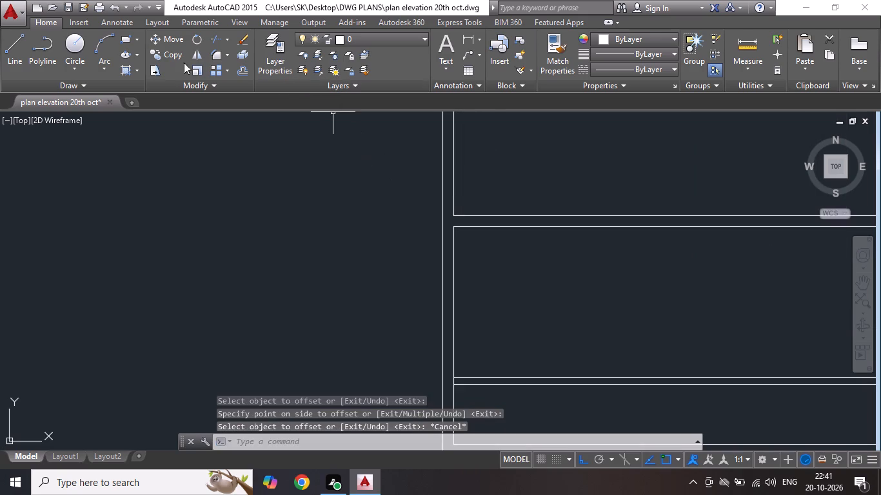
click(214, 38)
key(Return)
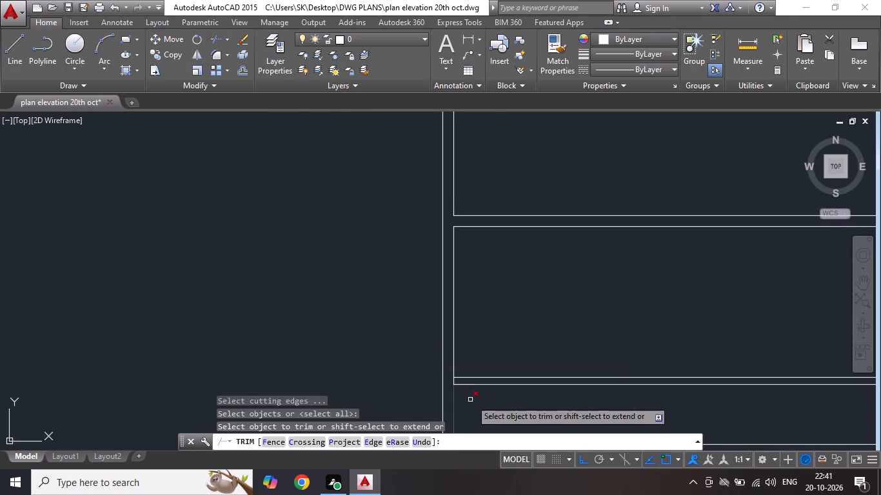
scroll(472, 396, up, 2)
click(426, 365)
scroll(442, 365, down, 3)
key(Escape)
key(Escape)
key(Escape)
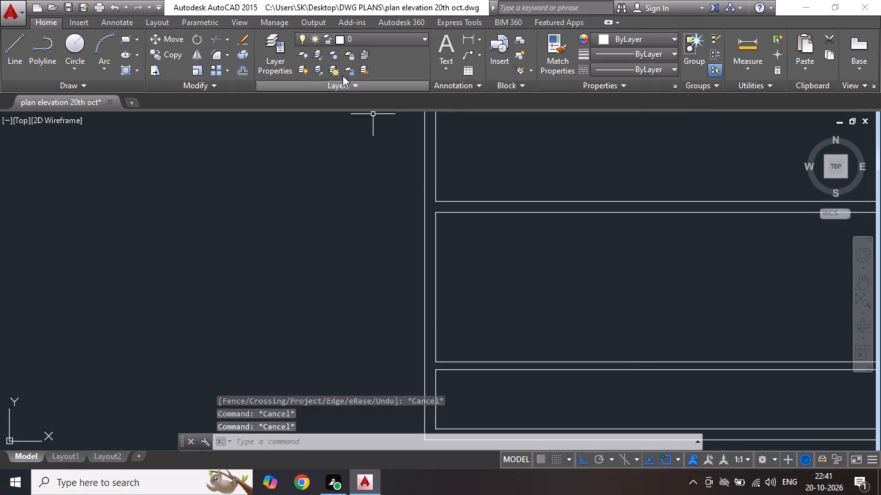
Offset the left wall's inner line 12' to the right in the room above the bottom horizontal partition.
click(243, 75)
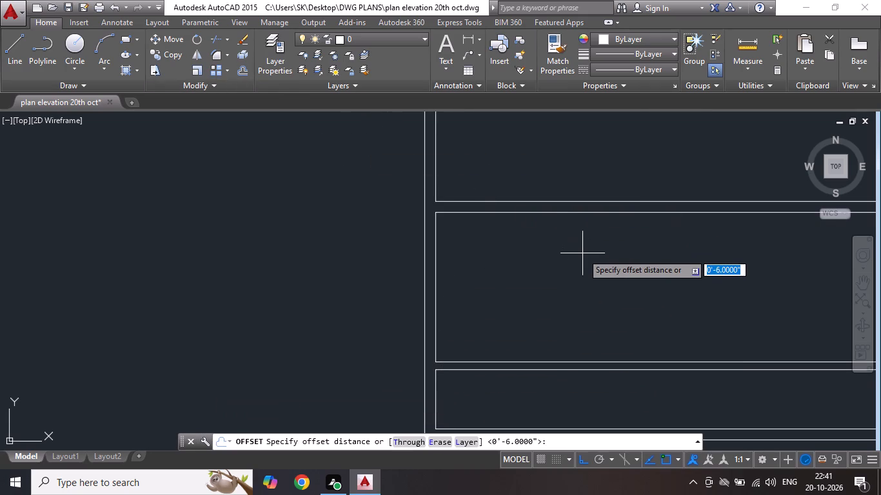
text(12')
key(Return)
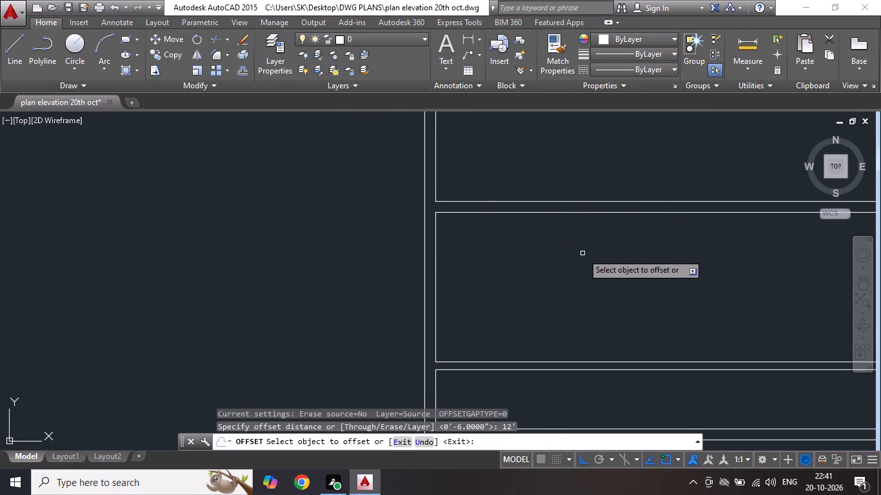
click(437, 233)
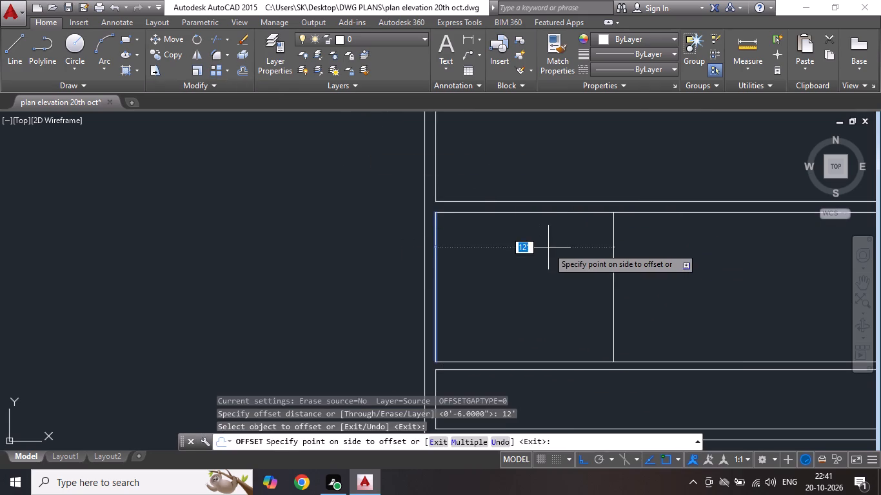
click(548, 247)
key(Escape)
key(Escape)
Offset the new vertical line 6" to the right to form a vertical partition wall.
click(239, 76)
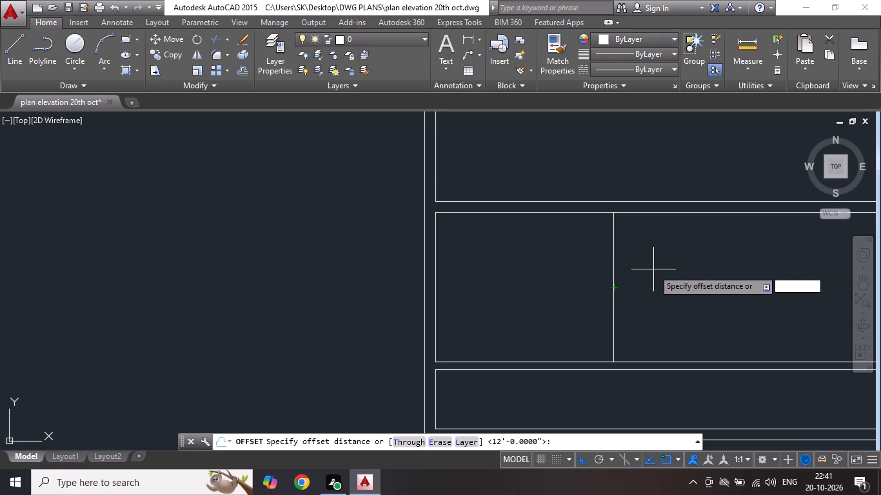
text(6")
key(Return)
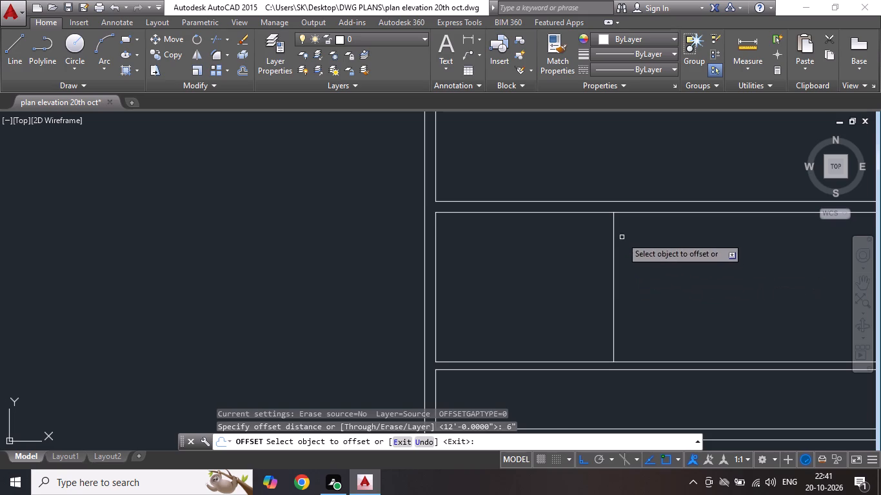
click(615, 235)
click(676, 240)
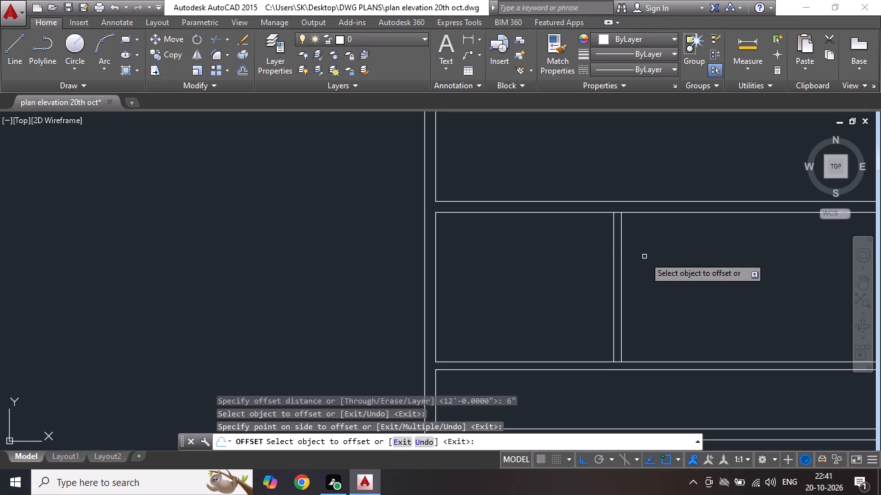
key(Escape)
key(Escape)
Trim the horizontal wall lines between the new vertical partition's two lines at its top and bottom junctions.
click(223, 43)
key(Return)
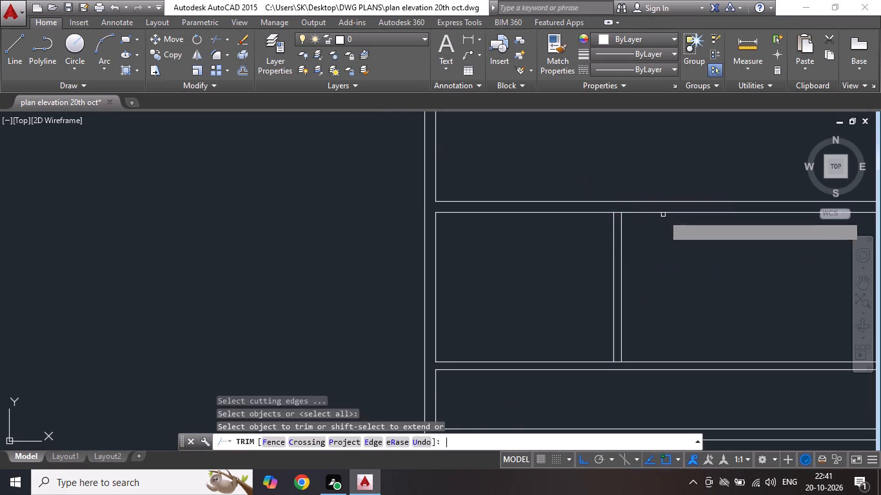
scroll(627, 202, up, 2)
click(609, 227)
scroll(602, 197, down, 3)
scroll(597, 360, up, 2)
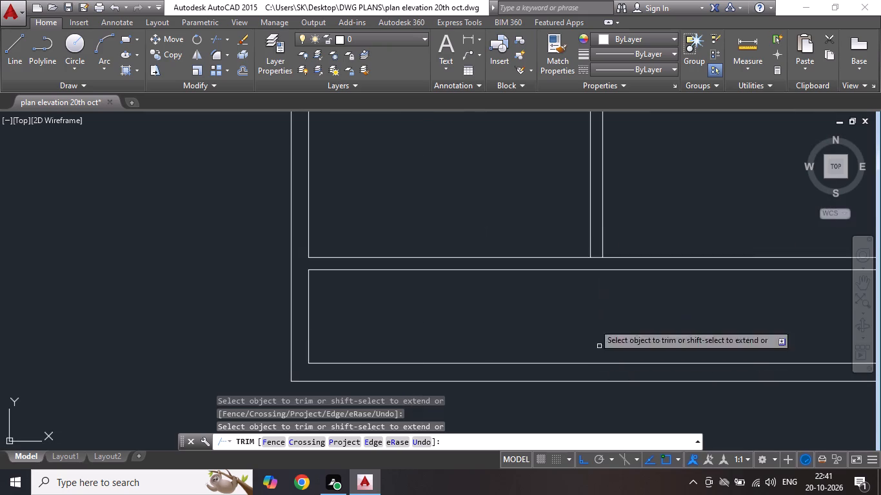
click(597, 256)
click(597, 265)
click(597, 256)
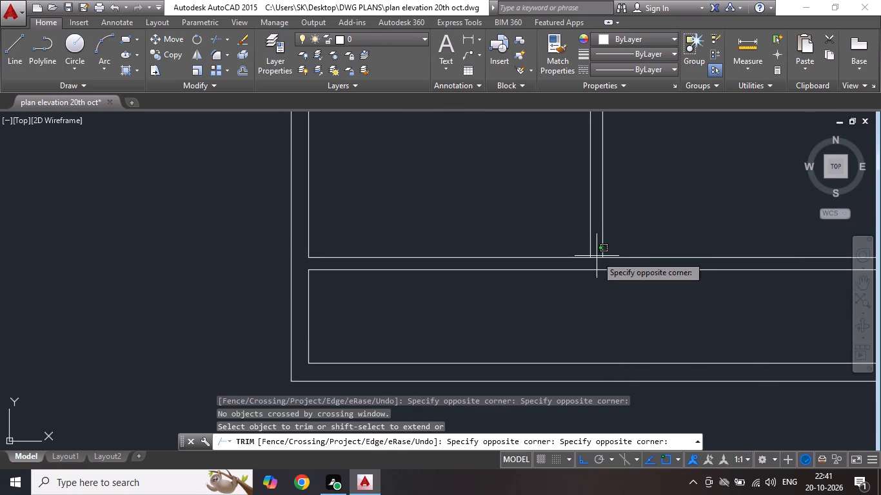
click(595, 262)
scroll(579, 301, down, 3)
scroll(596, 257, up, 1)
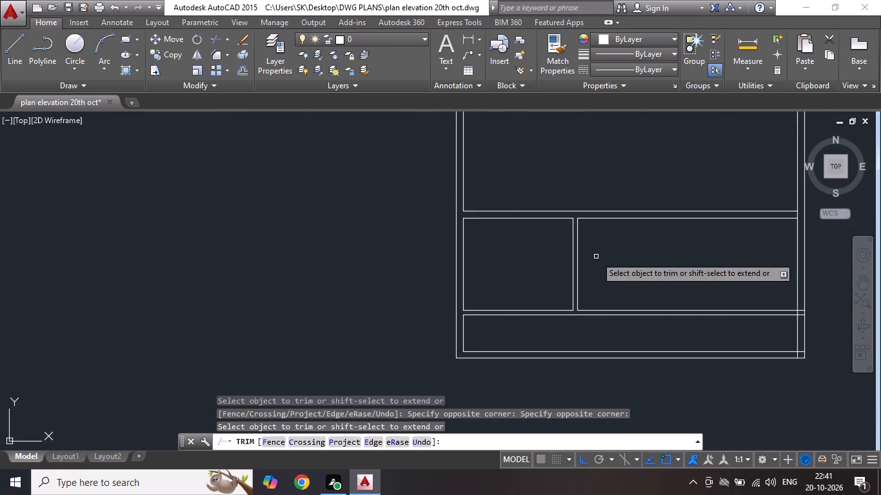
key(Escape)
key(Escape)
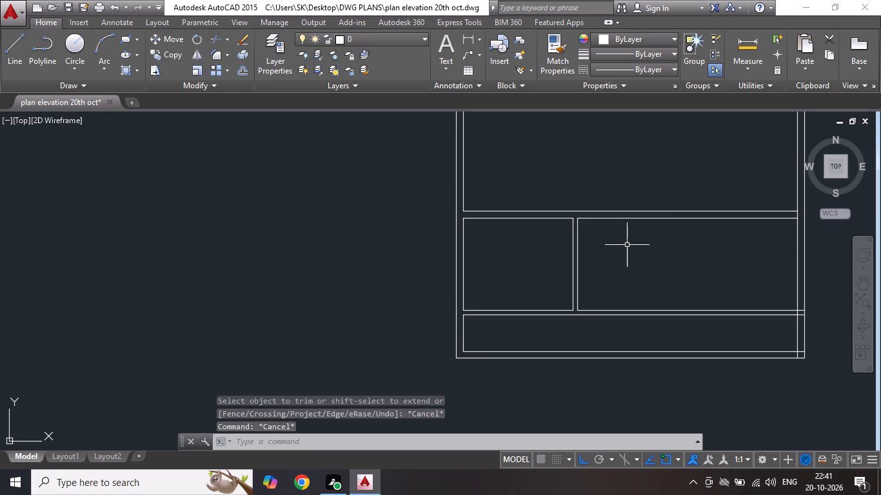
Offset the vertical partition's right line 12' to the right.
click(244, 73)
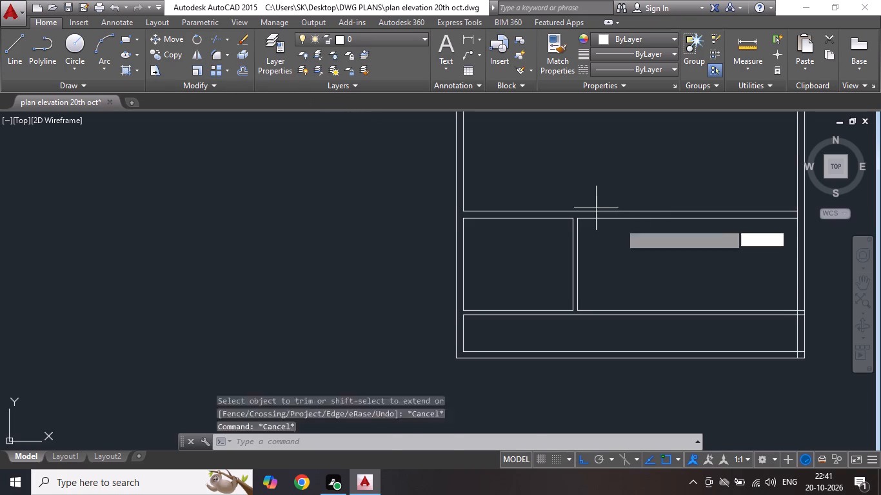
text(12')
key(Return)
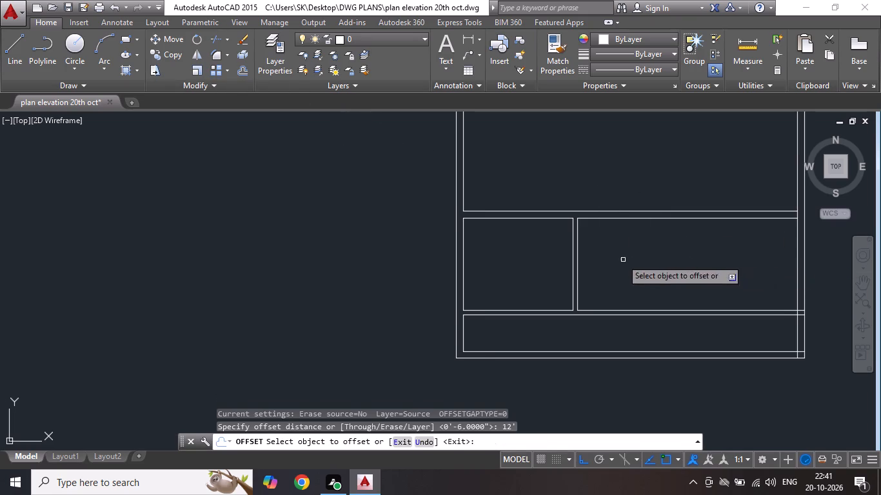
click(579, 235)
click(664, 246)
key(Escape)
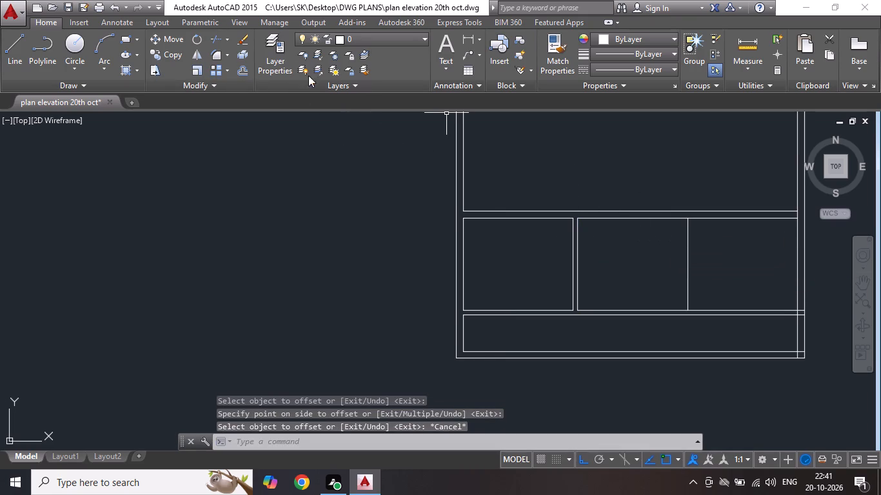
Offset the new vertical line 6" to the right to form the second vertical partition.
click(248, 70)
key(9)
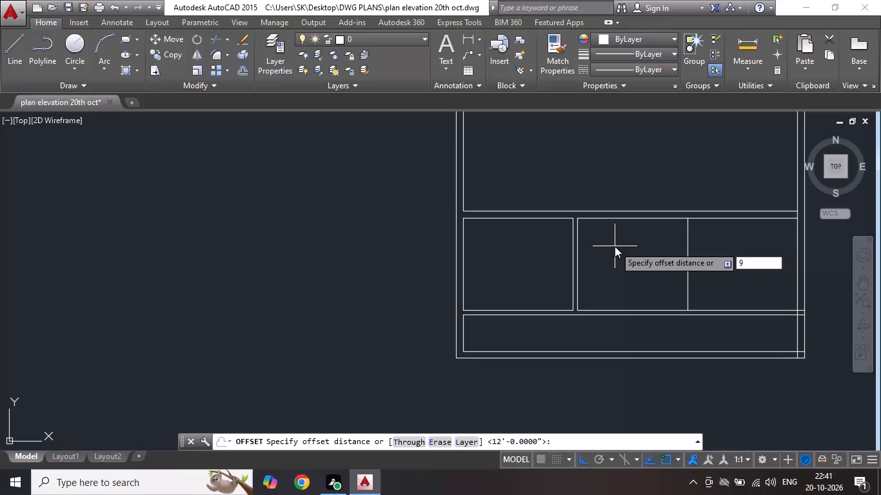
key(BackSpace)
text(6")
key(Return)
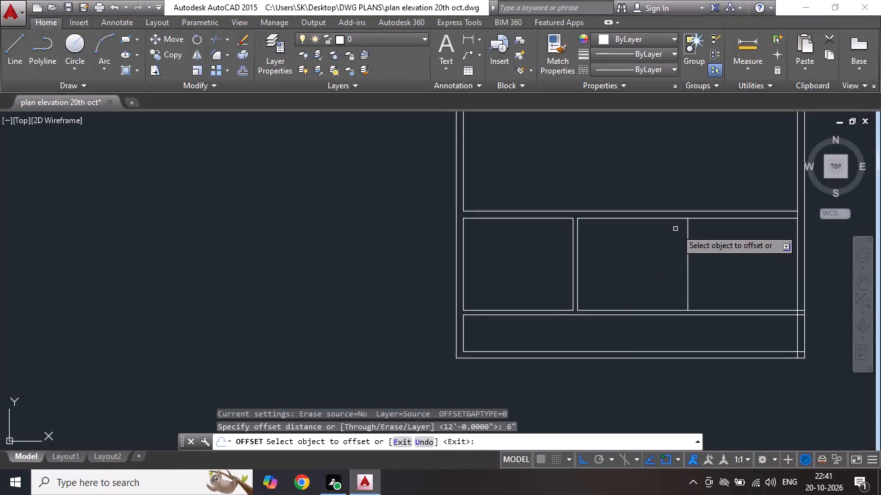
click(686, 231)
click(706, 234)
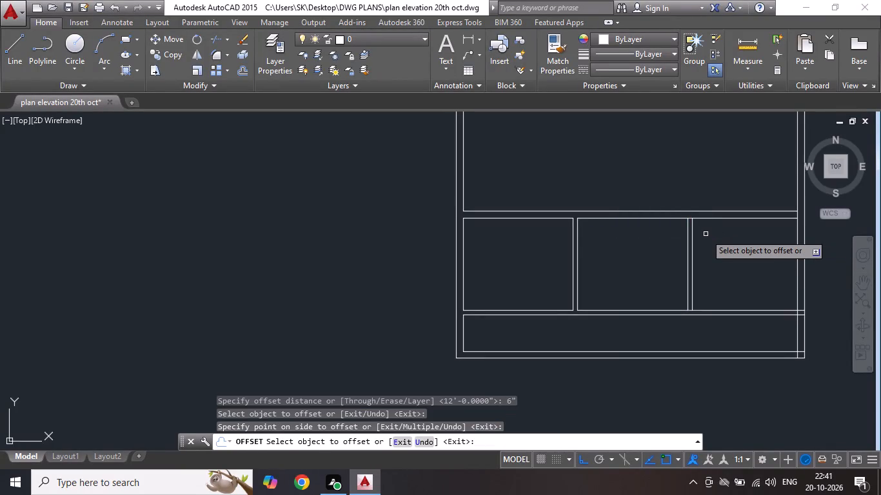
key(Escape)
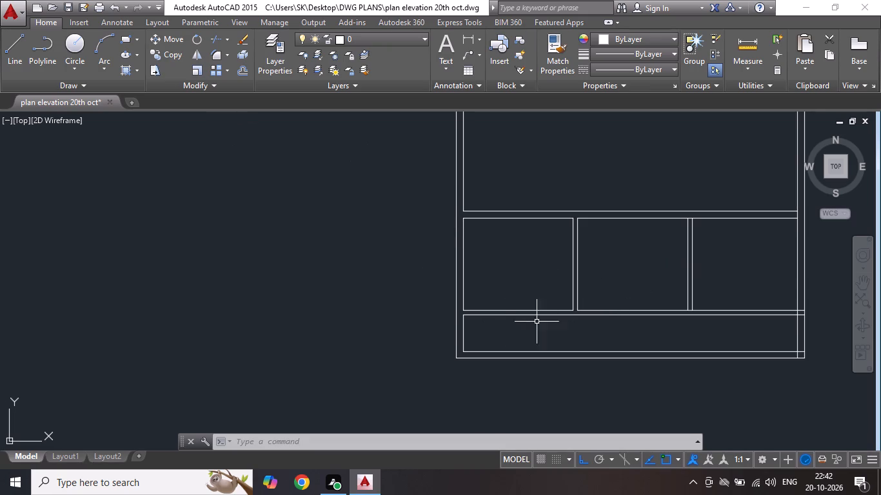
Extend both lines of the first vertical partition down to the bottom wall's inner line.
click(223, 42)
click(228, 43)
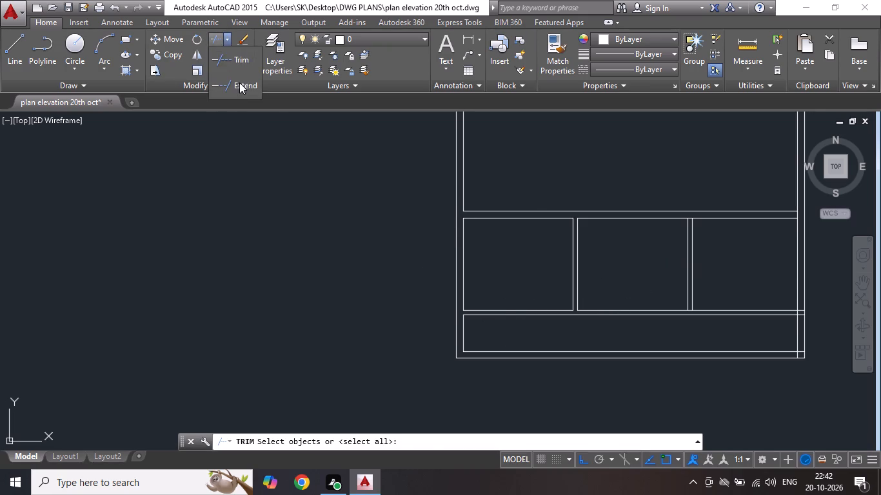
click(239, 82)
key(Return)
scroll(524, 286, up, 1)
drag(585, 316, 606, 316)
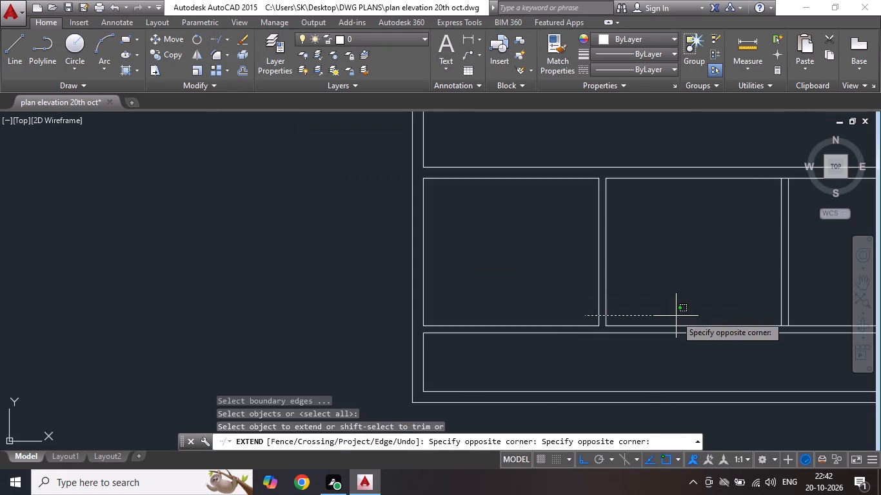
click(676, 316)
drag(602, 307, 597, 312)
click(564, 324)
scroll(599, 318, up, 1)
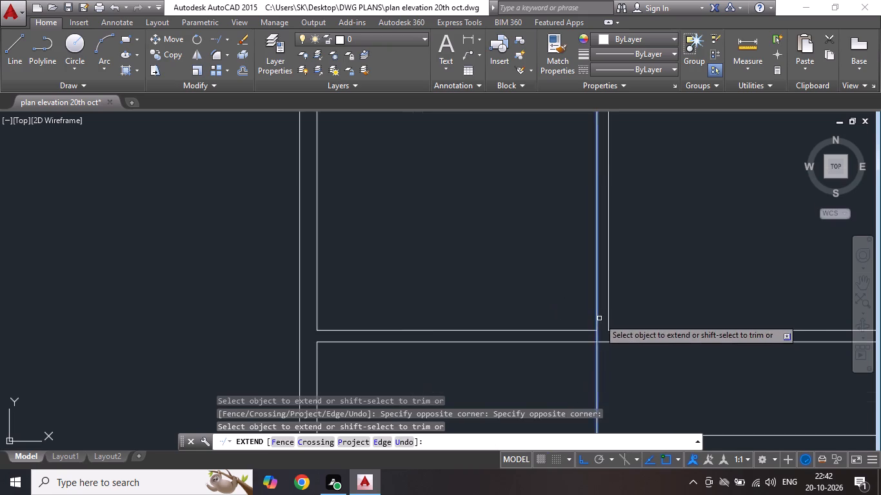
click(599, 318)
click(580, 321)
click(634, 309)
click(605, 324)
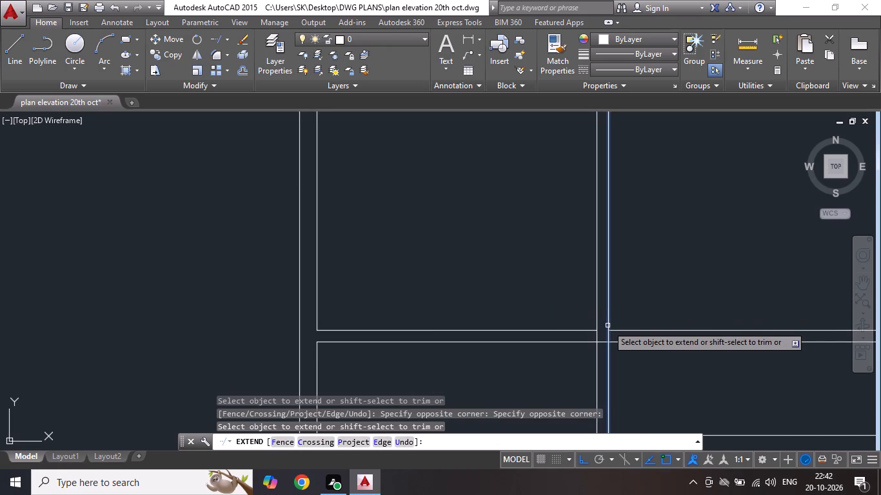
click(611, 336)
click(603, 337)
Extend both lines of the second vertical partition down to the bottom wall's inner line.
scroll(555, 273, down, 3)
scroll(652, 282, up, 2)
drag(599, 277, 613, 279)
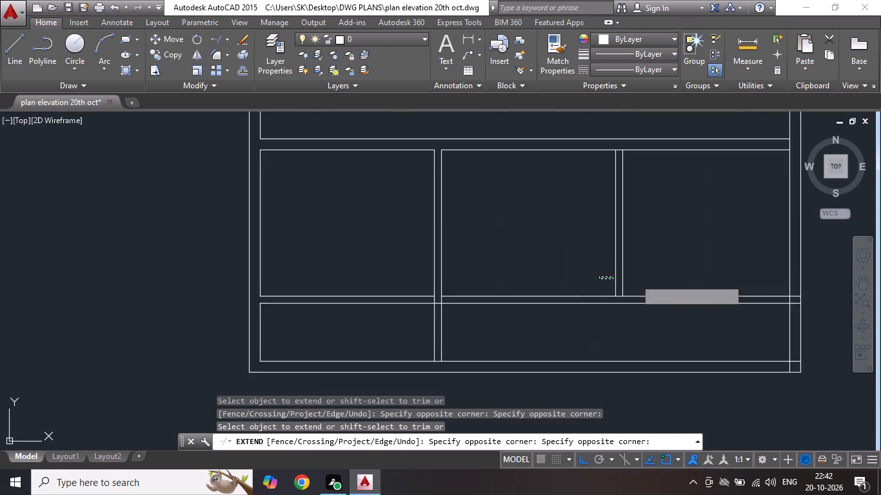
click(650, 284)
scroll(630, 293, up, 1)
click(625, 300)
drag(597, 307, 607, 305)
click(632, 301)
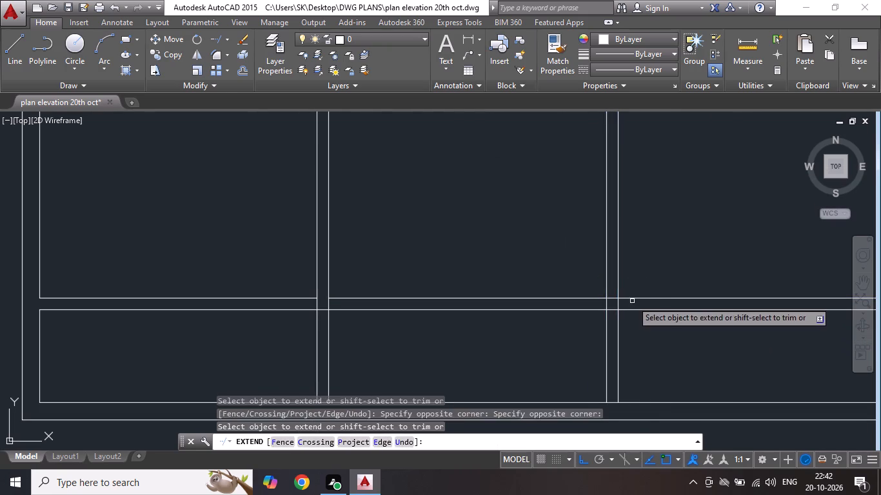
key(Escape)
key(Escape)
Trim away the lower horizontal partition's two lines in the middle bay between the vertical partitions.
click(227, 34)
click(234, 56)
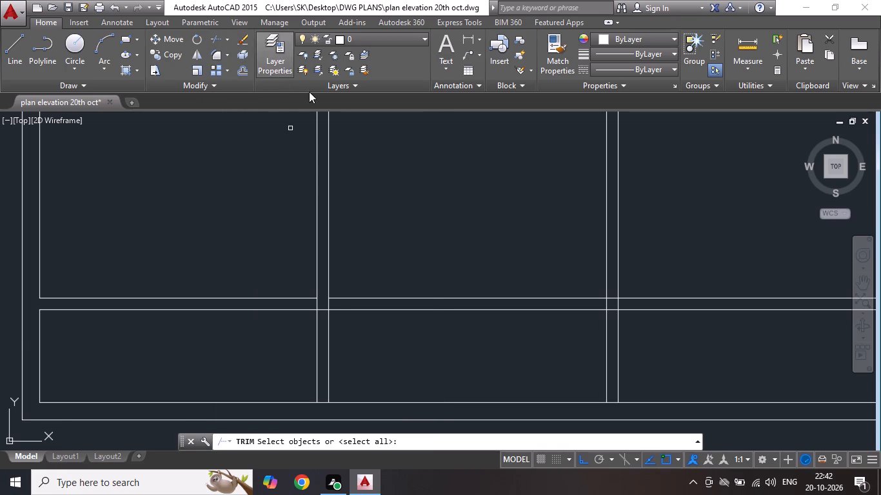
key(Return)
scroll(415, 220, down, 2)
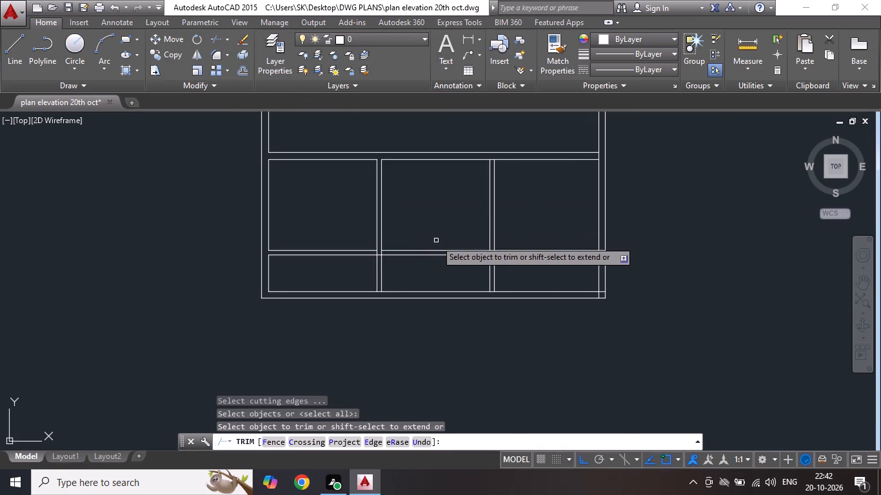
click(435, 241)
click(420, 262)
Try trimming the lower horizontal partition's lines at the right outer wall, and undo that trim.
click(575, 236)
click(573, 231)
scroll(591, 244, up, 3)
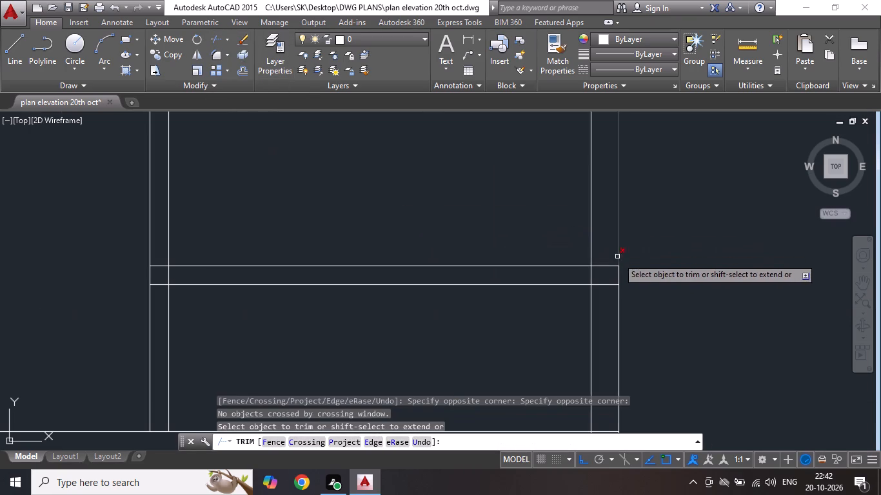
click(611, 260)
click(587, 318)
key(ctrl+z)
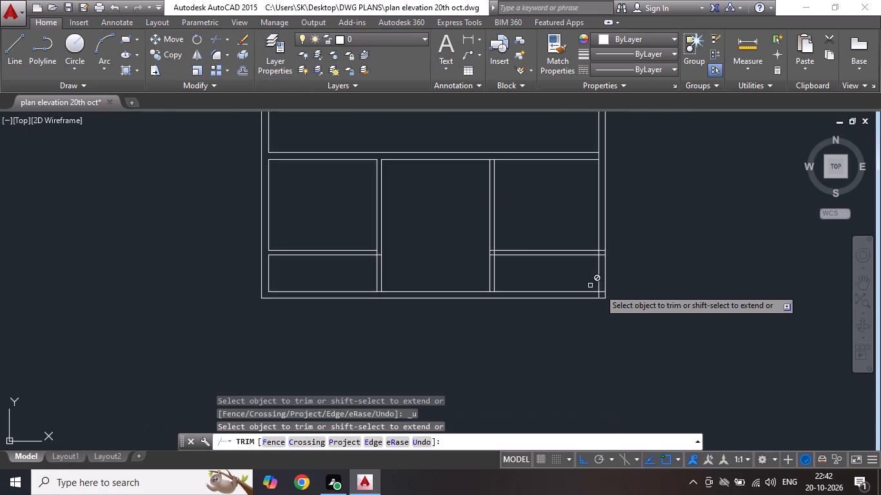
Remove the lower horizontal partition from the right bay by trimming its ends inside the outer wall and erasing its two remaining lines.
scroll(593, 275, up, 3)
scroll(615, 215, up, 1)
drag(628, 160, 631, 168)
click(619, 219)
drag(488, 155, 488, 163)
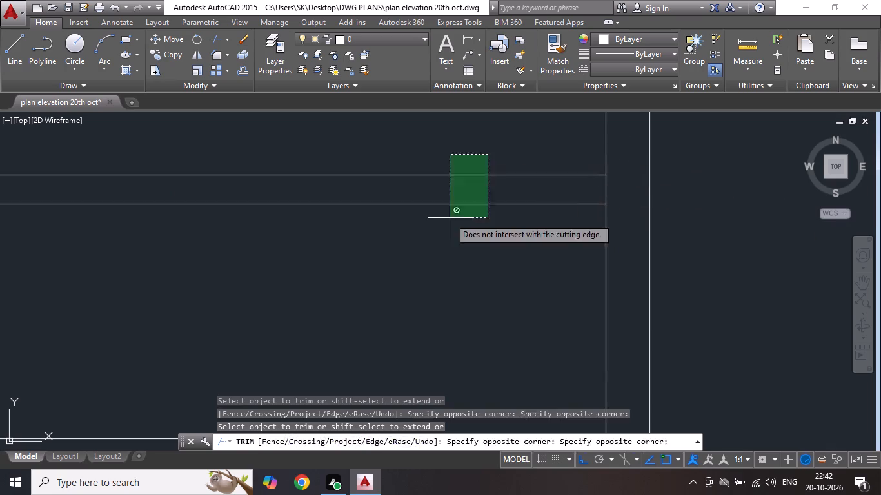
click(450, 218)
scroll(454, 222, down, 3)
scroll(336, 202, up, 2)
key(Escape)
drag(255, 215, 293, 219)
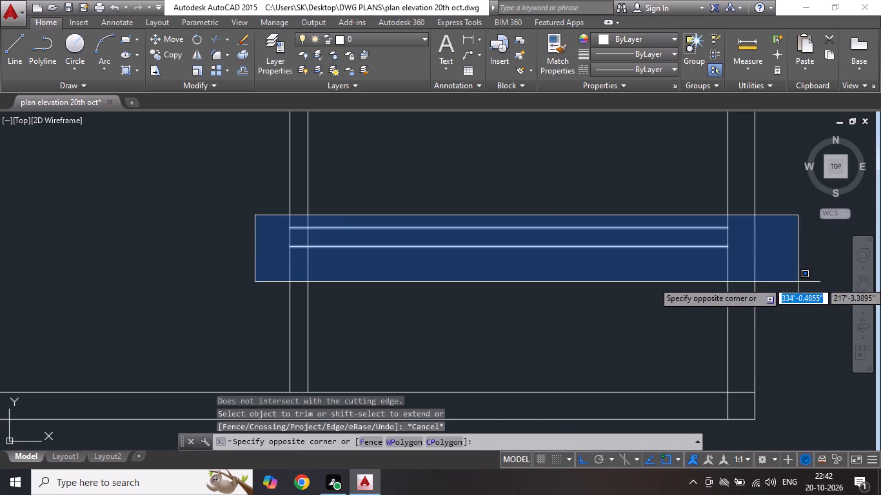
click(798, 282)
key(Delete)
scroll(595, 281, down, 4)
scroll(591, 244, up, 1)
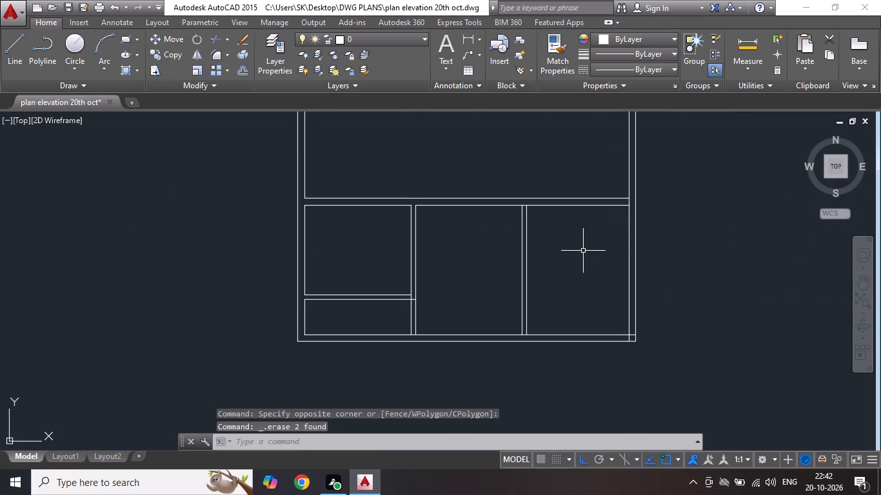
Draw a horizontal line across the upper part of the middle bay, from the first vertical partition to the second.
click(19, 67)
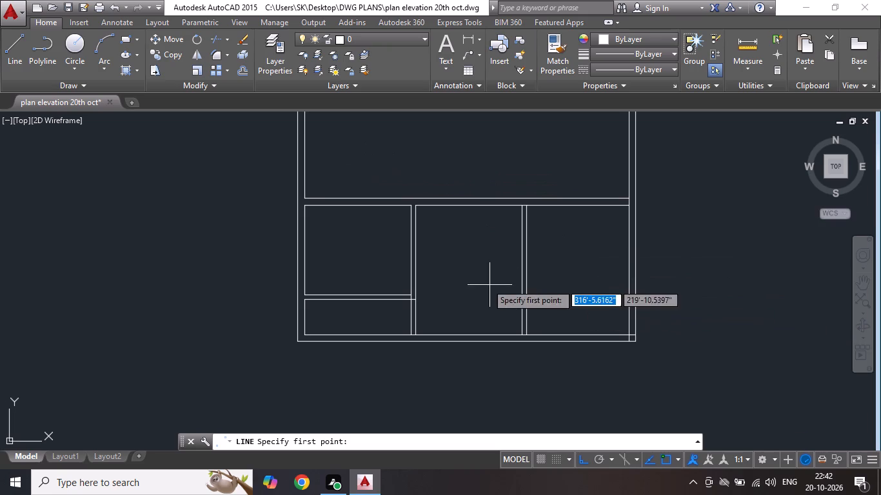
click(25, 46)
scroll(444, 259, up, 1)
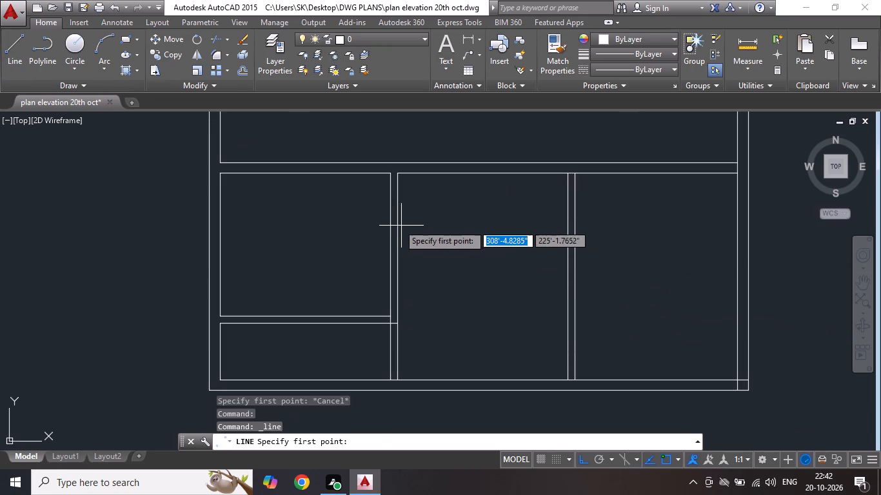
click(399, 239)
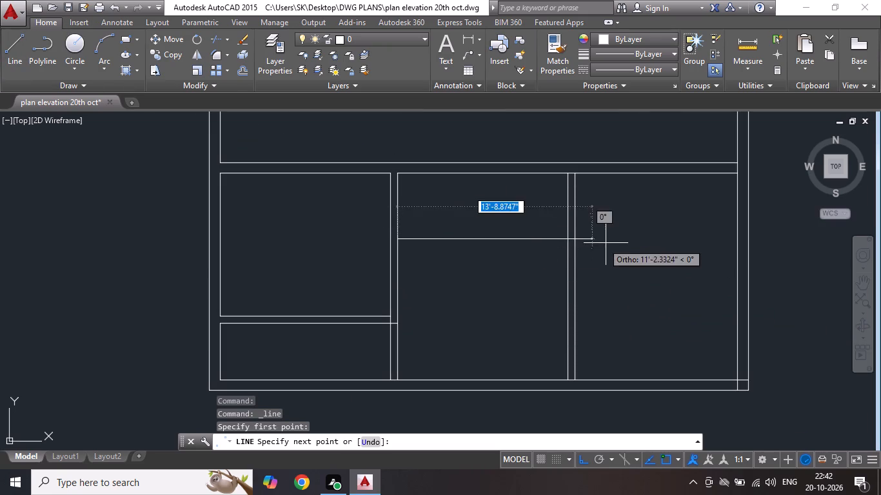
click(569, 237)
key(Escape)
Draw a three-sided box about 5'-6.5" wide hanging below the horizontal line in the middle bay.
click(17, 48)
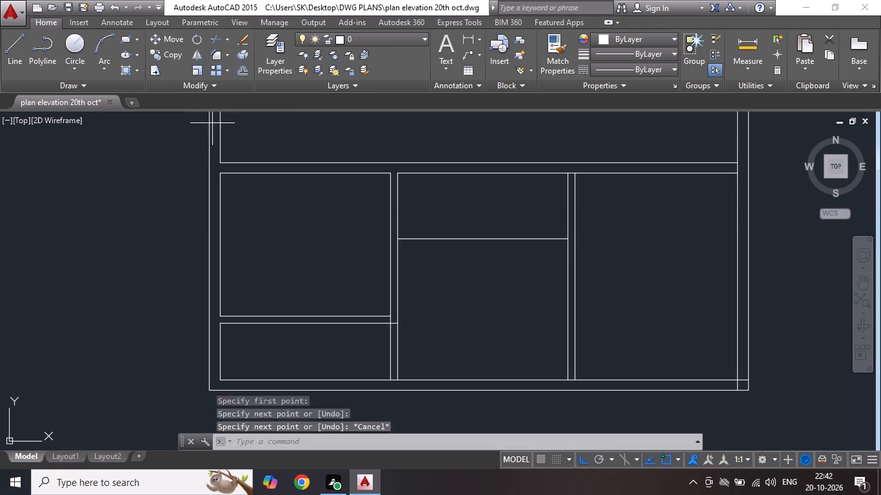
click(443, 243)
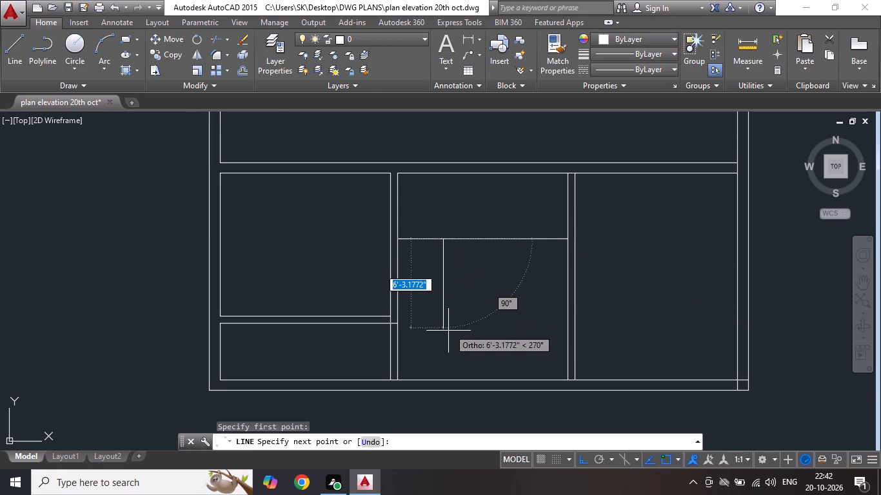
click(448, 335)
drag(522, 338, 521, 338)
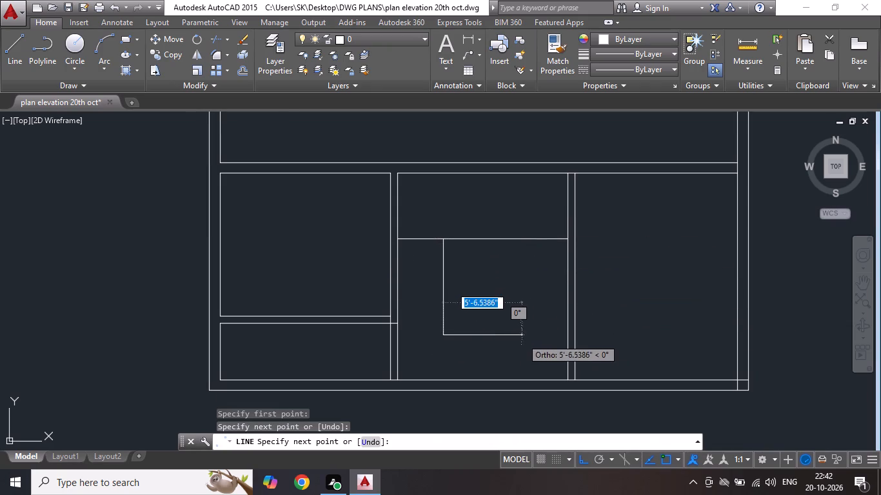
drag(521, 338, 521, 326)
click(517, 240)
key(Escape)
key(Escape)
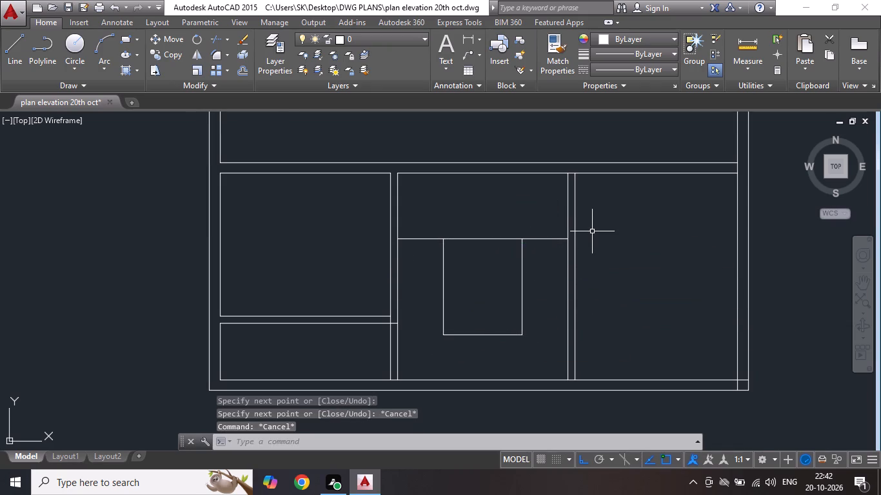
key(Escape)
Draw a second horizontal line above the first one, from the first partition's outer face to the second partition's outer face.
click(16, 42)
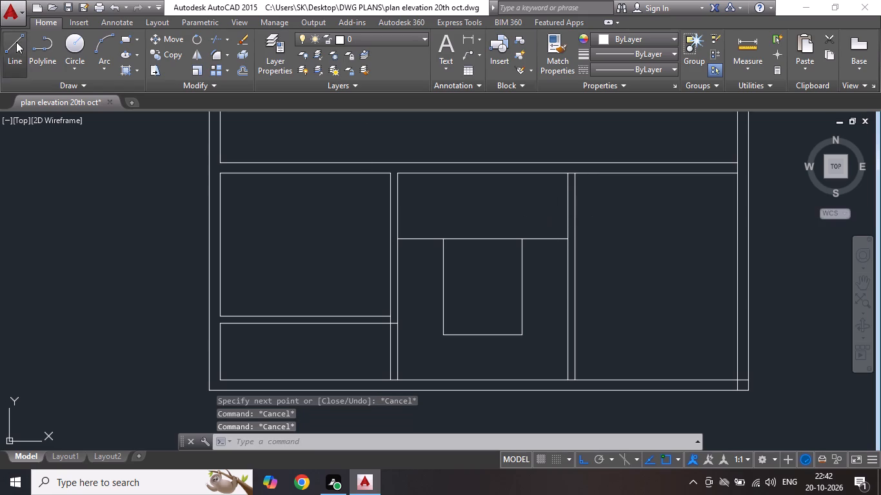
click(391, 213)
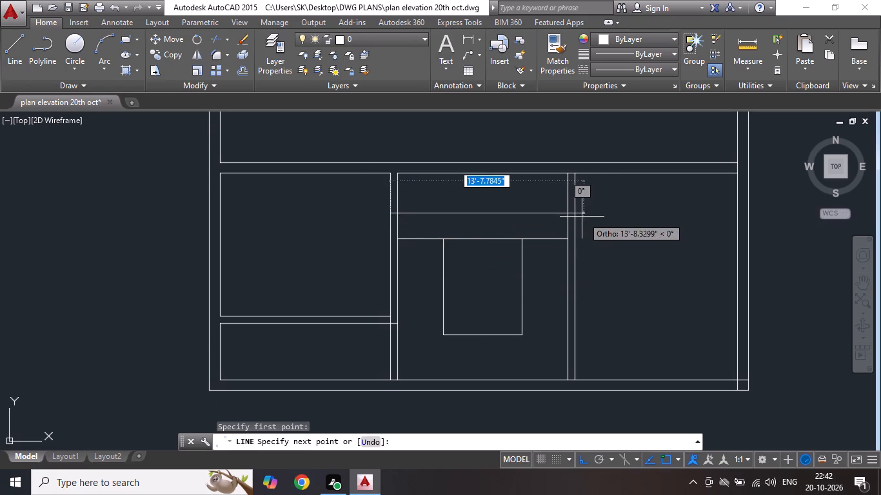
click(580, 216)
key(Escape)
Carry the first vertical partition's two faces up through the 9" wall with short lines and close the gap in the wall's lower face.
click(7, 47)
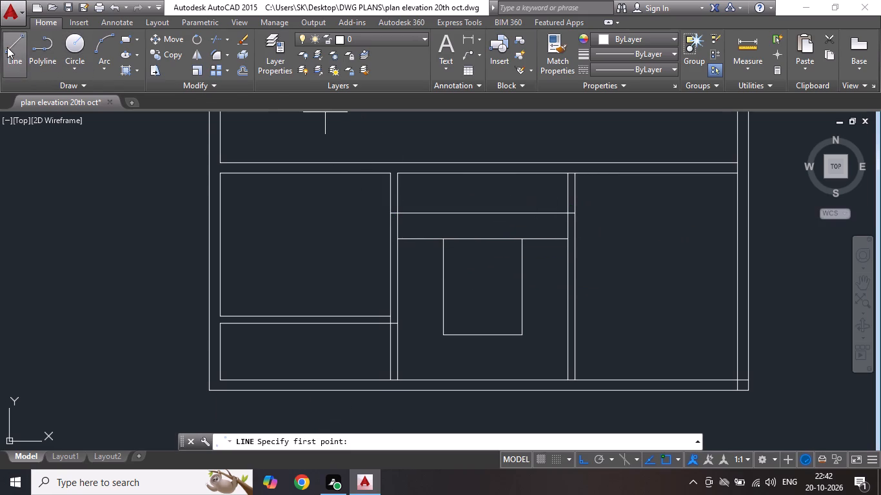
scroll(406, 164, up, 1)
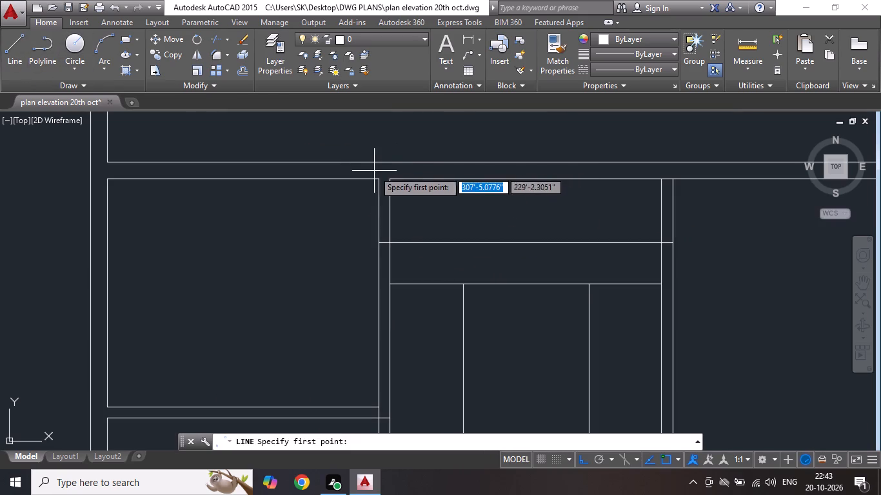
click(375, 175)
click(382, 158)
key(Escape)
click(16, 52)
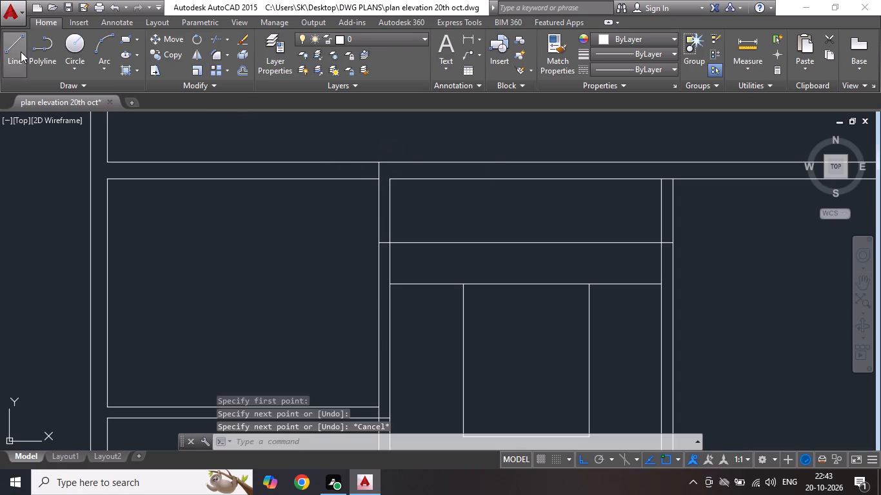
click(391, 179)
click(391, 163)
key(Escape)
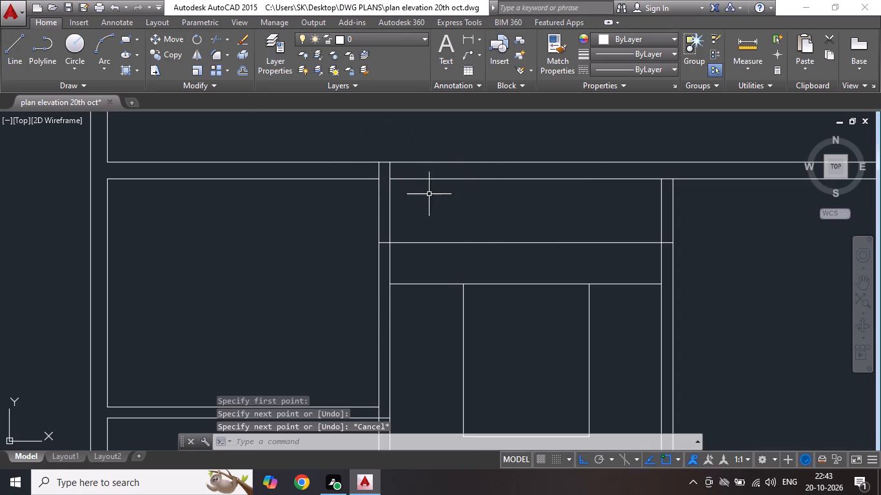
click(17, 53)
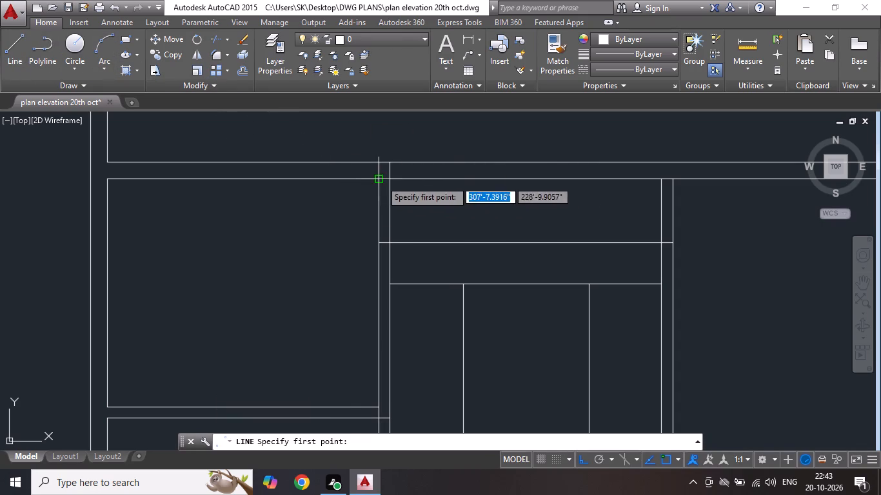
click(381, 180)
click(387, 181)
key(Escape)
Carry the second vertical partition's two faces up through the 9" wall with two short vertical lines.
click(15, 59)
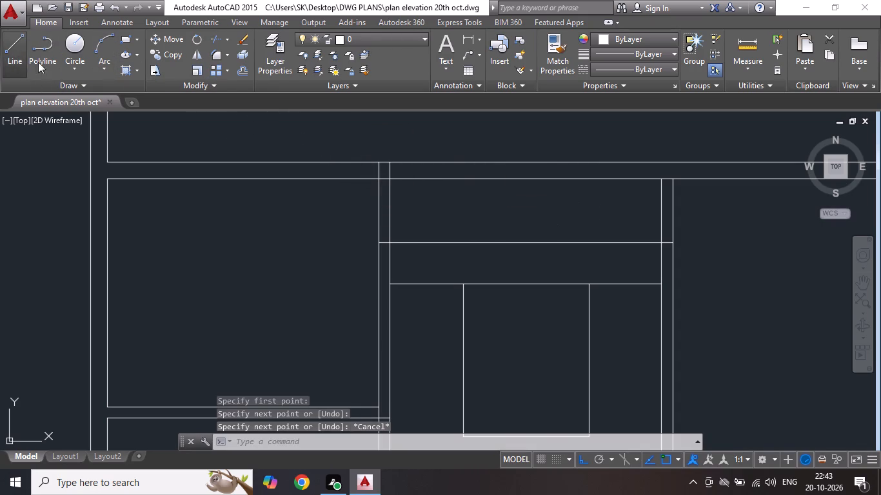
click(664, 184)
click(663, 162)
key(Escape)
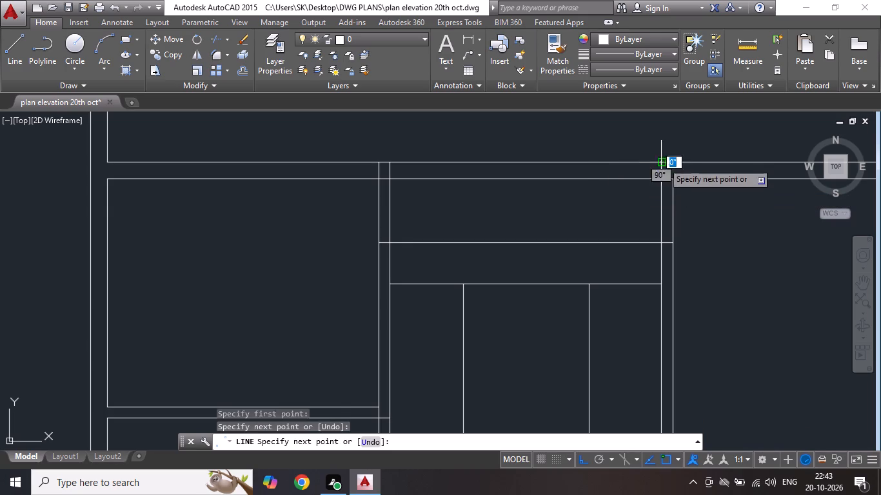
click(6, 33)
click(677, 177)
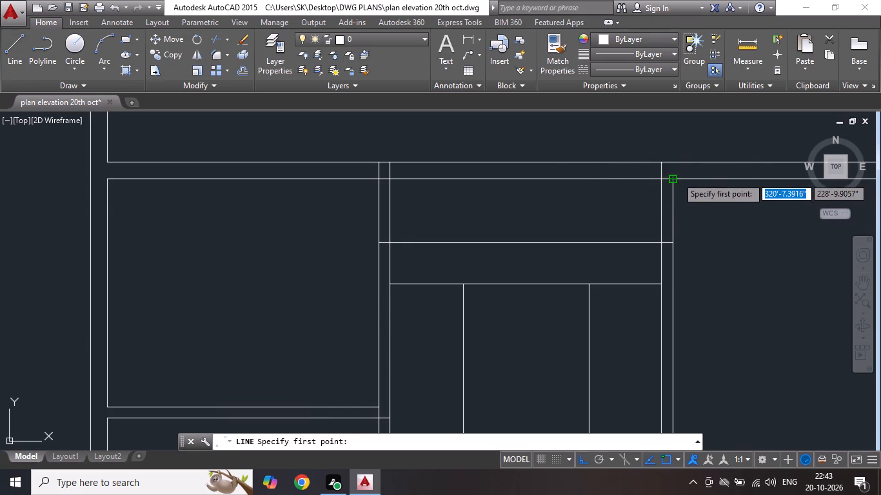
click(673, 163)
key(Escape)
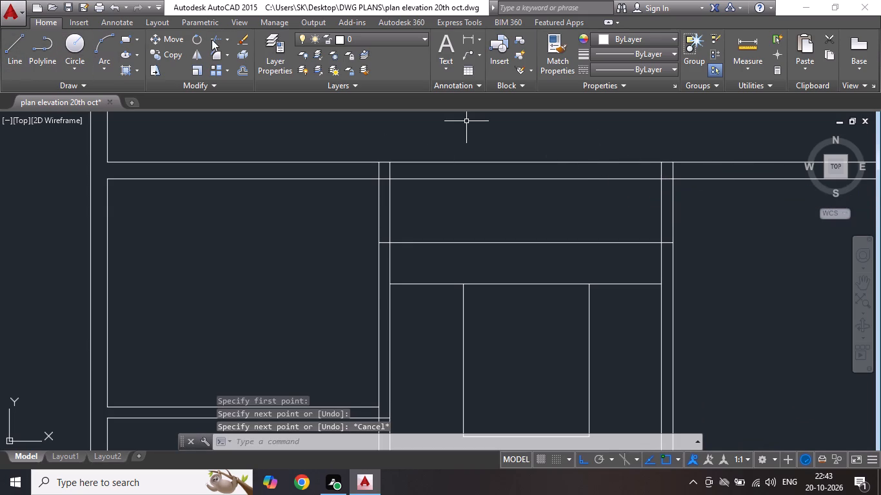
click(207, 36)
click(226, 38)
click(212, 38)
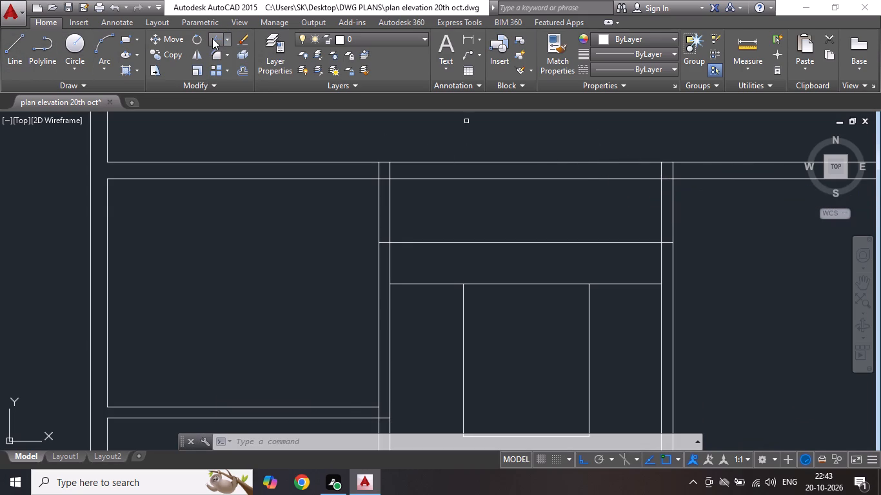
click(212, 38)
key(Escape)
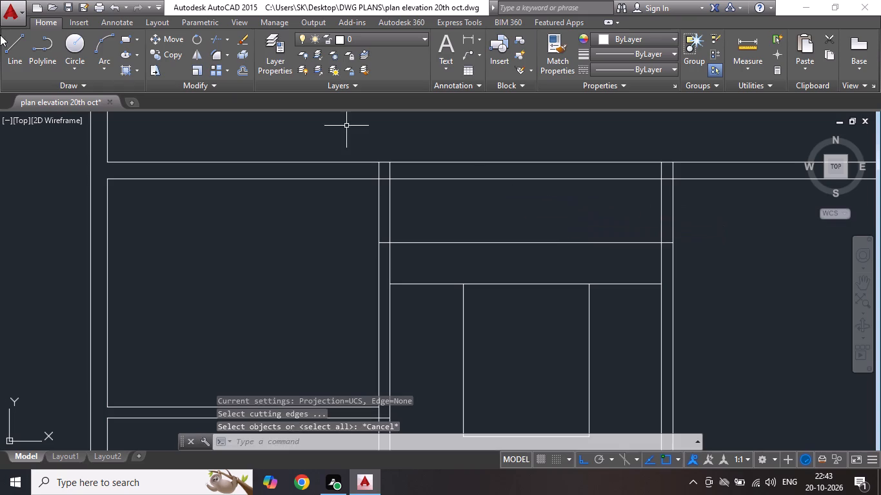
Draw a short vertical jamb line across the 9" wall above the middle bay, near the first partition.
click(14, 62)
click(460, 164)
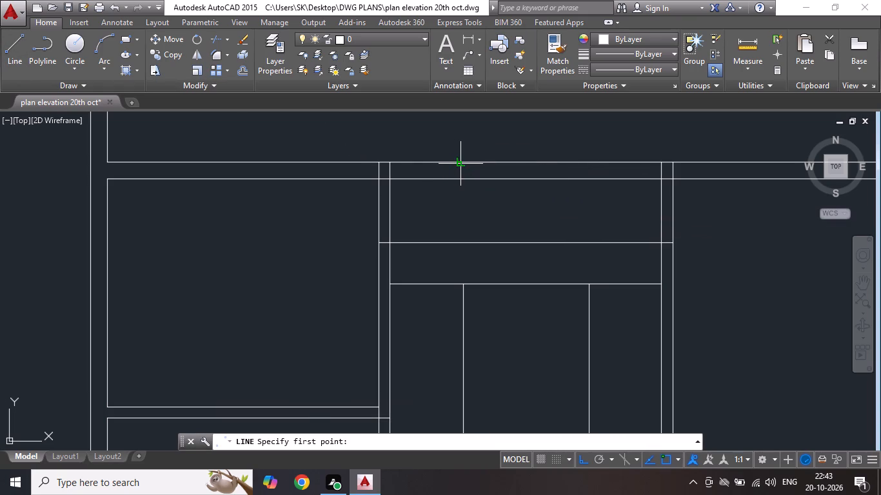
click(462, 175)
key(Escape)
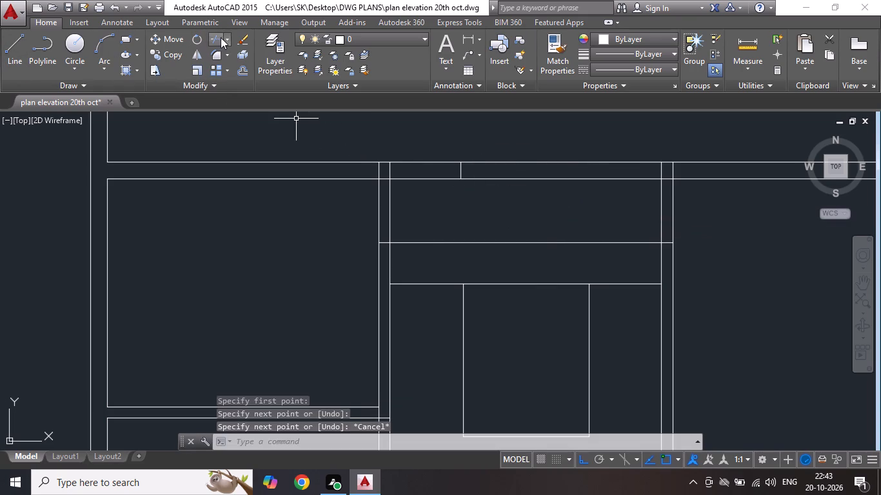
Trim both wall lines between the first partition and the jamb line to open a doorway.
click(221, 37)
key(Return)
click(442, 166)
click(431, 204)
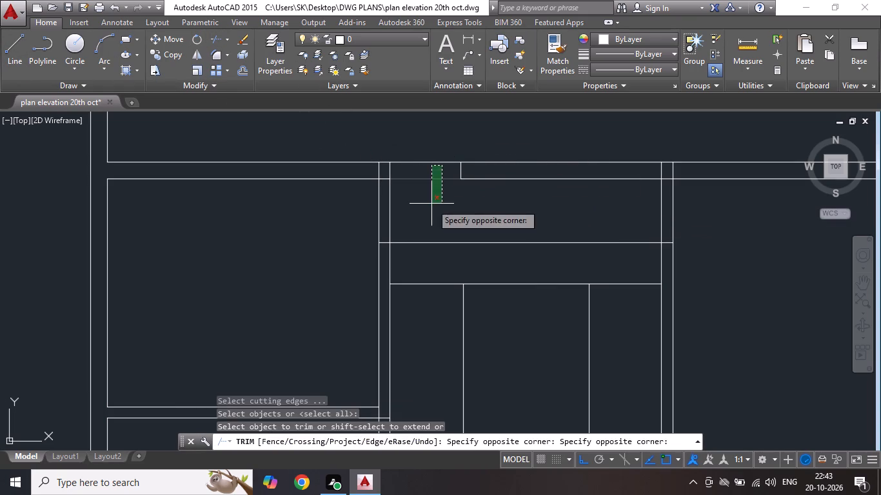
click(437, 160)
click(424, 185)
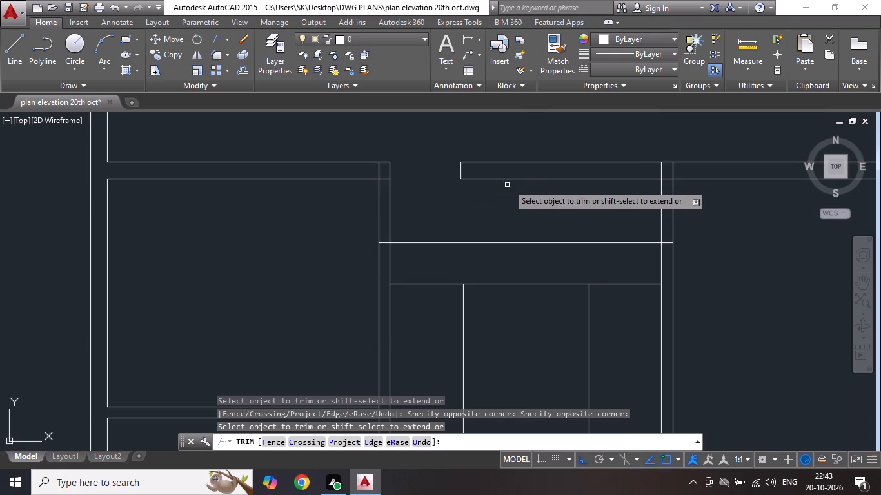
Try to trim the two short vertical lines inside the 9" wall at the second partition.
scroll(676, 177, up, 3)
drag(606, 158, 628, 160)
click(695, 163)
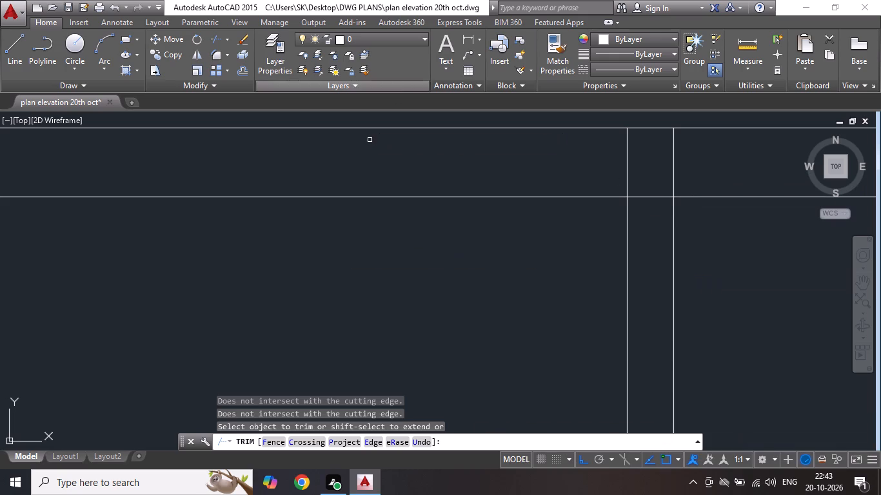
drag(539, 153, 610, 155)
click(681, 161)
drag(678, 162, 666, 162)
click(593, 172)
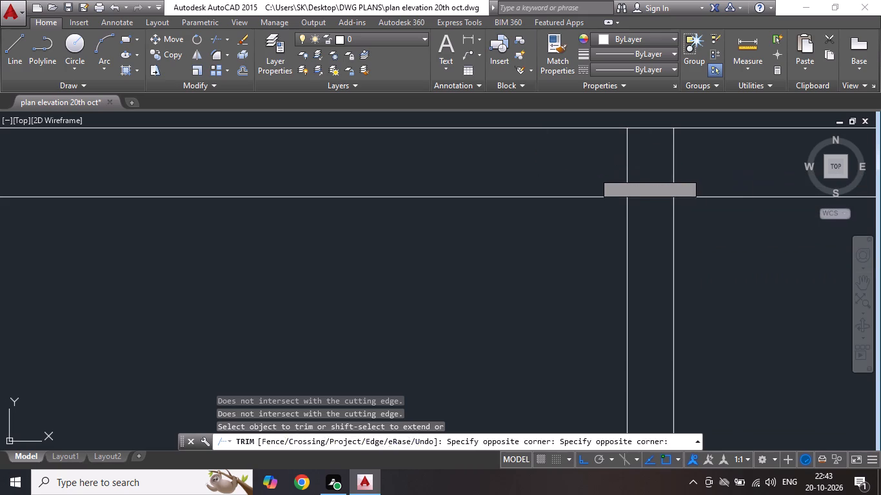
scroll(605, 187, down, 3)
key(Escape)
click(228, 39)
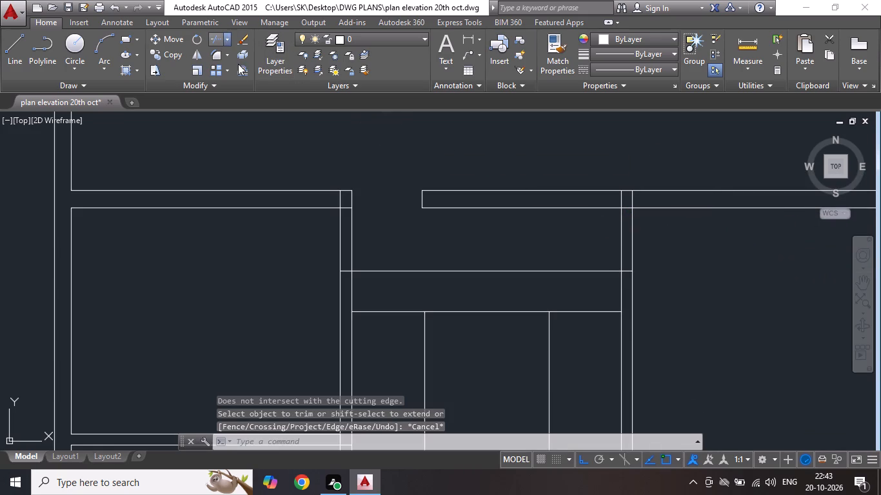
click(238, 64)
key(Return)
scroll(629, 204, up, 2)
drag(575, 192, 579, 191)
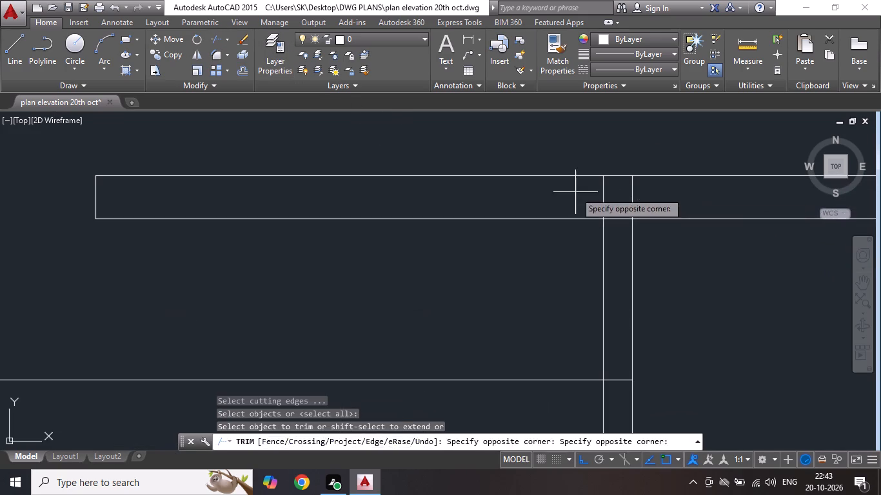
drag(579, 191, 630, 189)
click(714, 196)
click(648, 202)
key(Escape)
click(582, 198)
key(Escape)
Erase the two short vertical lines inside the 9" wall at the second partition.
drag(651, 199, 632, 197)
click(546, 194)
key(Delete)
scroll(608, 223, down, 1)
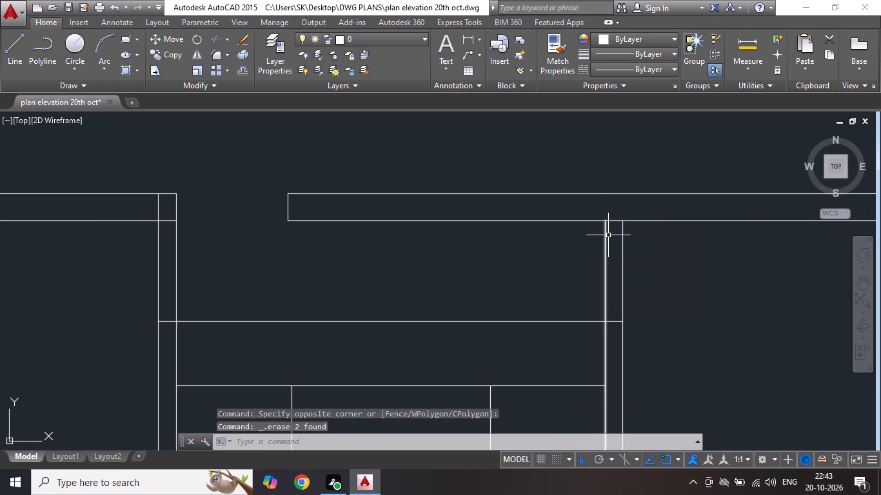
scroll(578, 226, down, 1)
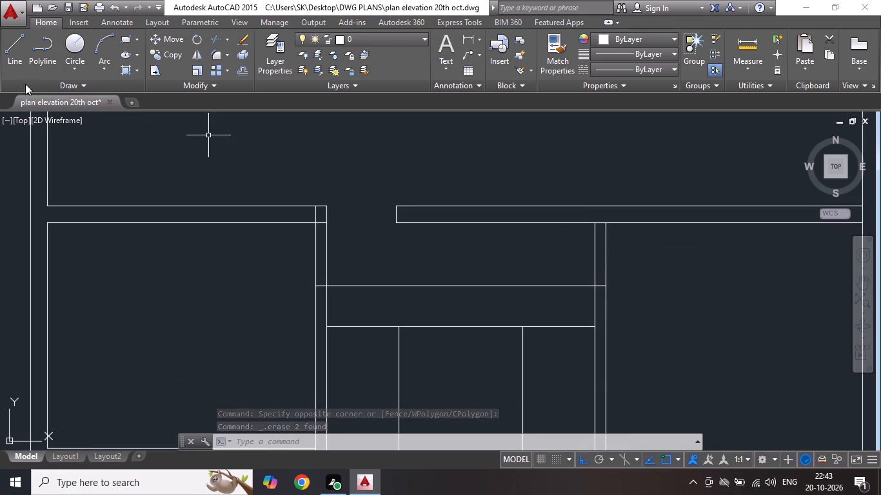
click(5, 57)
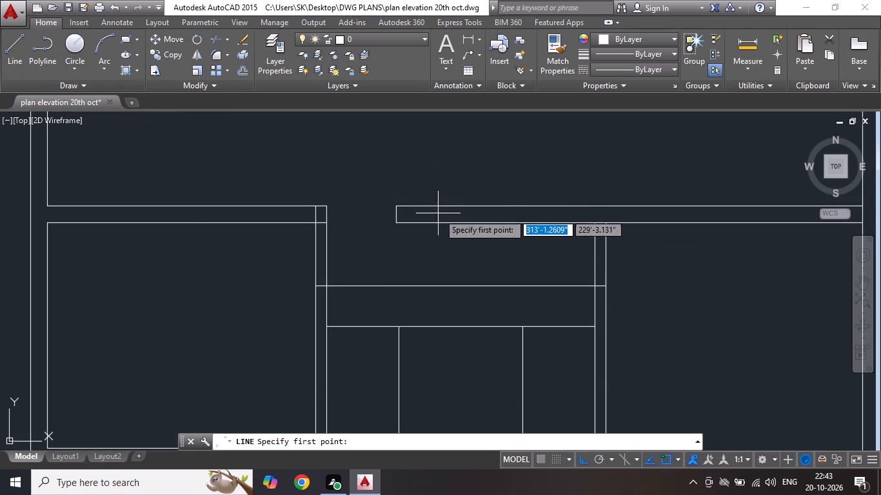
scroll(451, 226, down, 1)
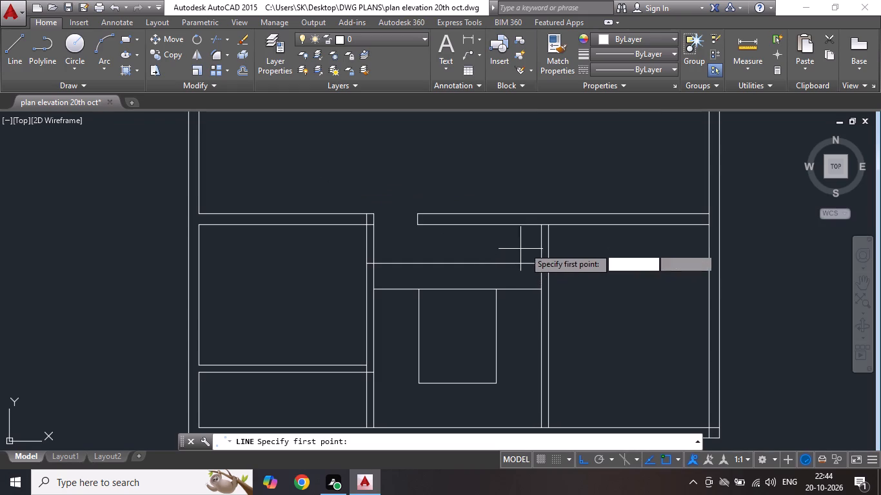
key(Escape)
Trim both vertical partitions between the 9" wall and the upper horizontal line, and trim that line's span across the middle bay.
click(221, 41)
key(Return)
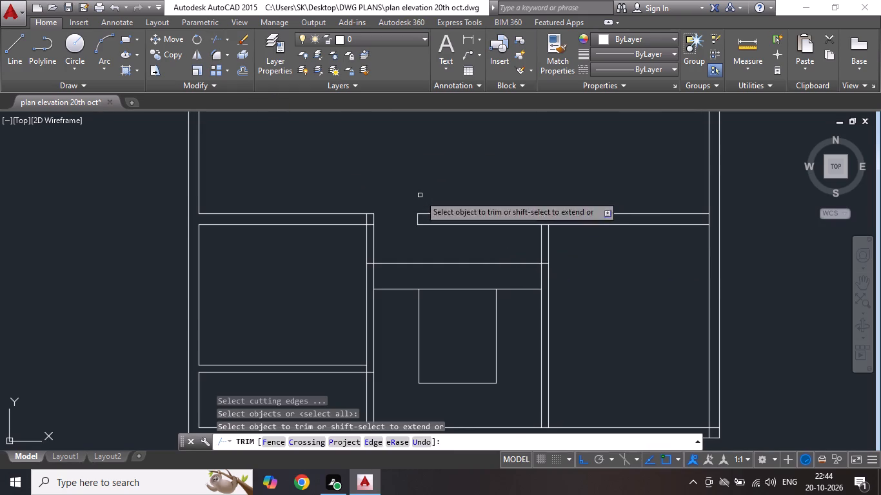
click(356, 244)
click(433, 238)
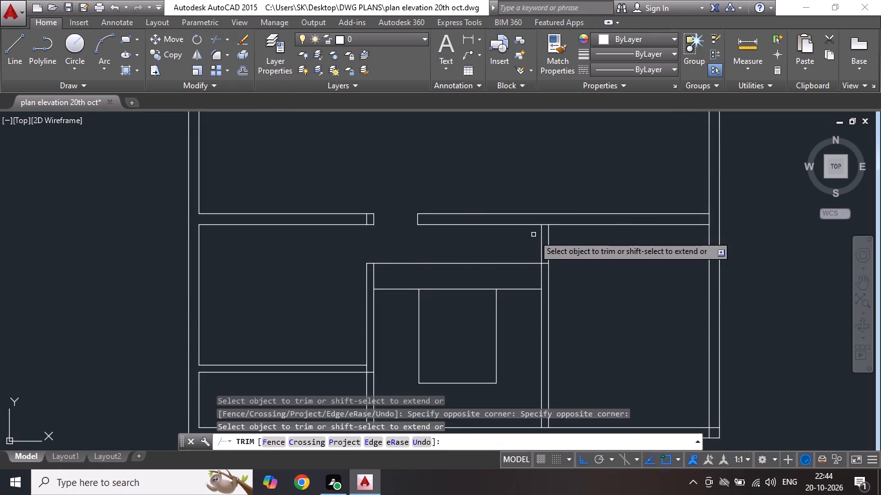
drag(517, 237, 534, 237)
click(586, 241)
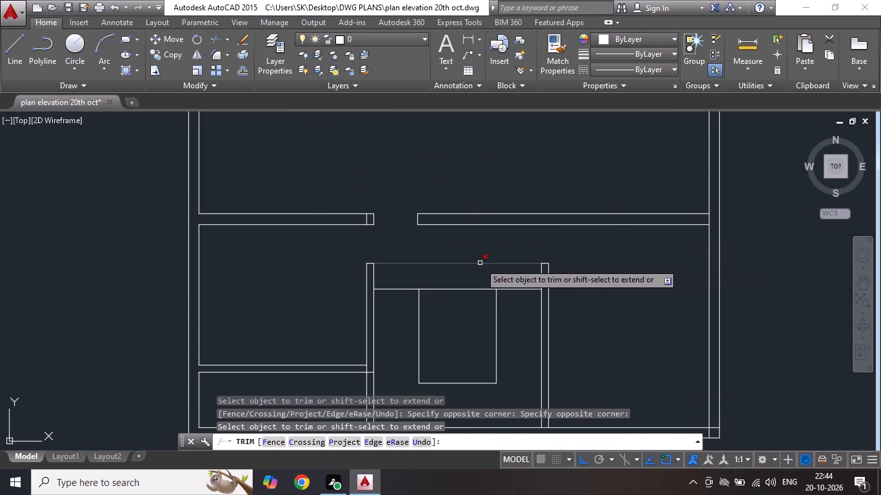
click(480, 263)
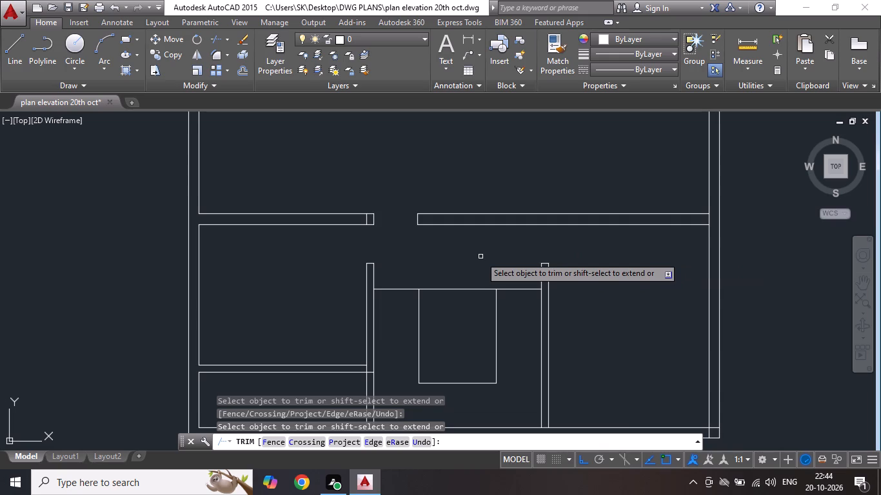
scroll(366, 241, up, 1)
key(grave)
key(Escape)
key(Escape)
Copy the short vertical line at the first partition leftward along the 9" wall as a jamb line for a second doorway.
drag(355, 185, 366, 199)
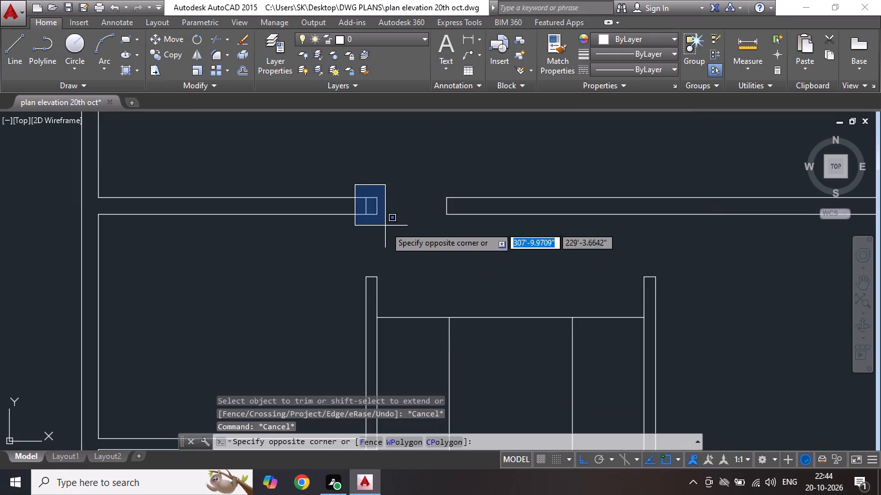
click(373, 233)
right_click(373, 233)
click(403, 263)
click(342, 256)
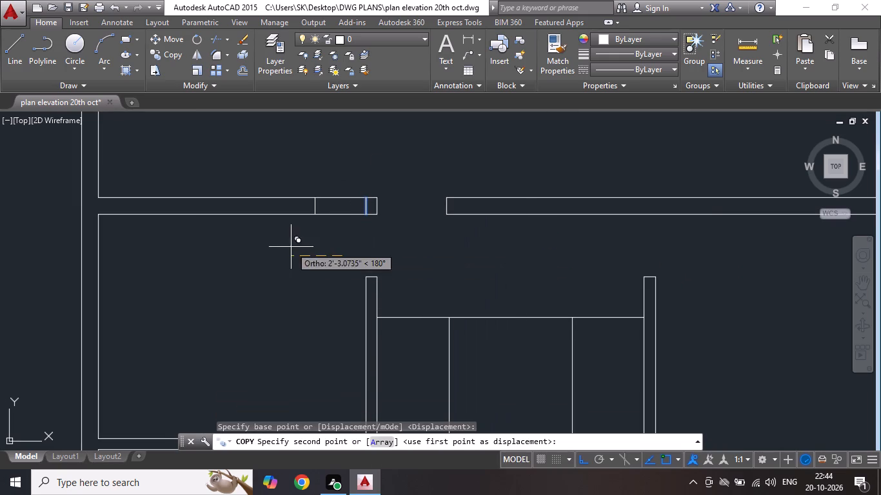
click(284, 252)
key(Escape)
key(Escape)
Trim both 9" wall lines between the copied jamb line and the first partition to open the doorway.
click(217, 43)
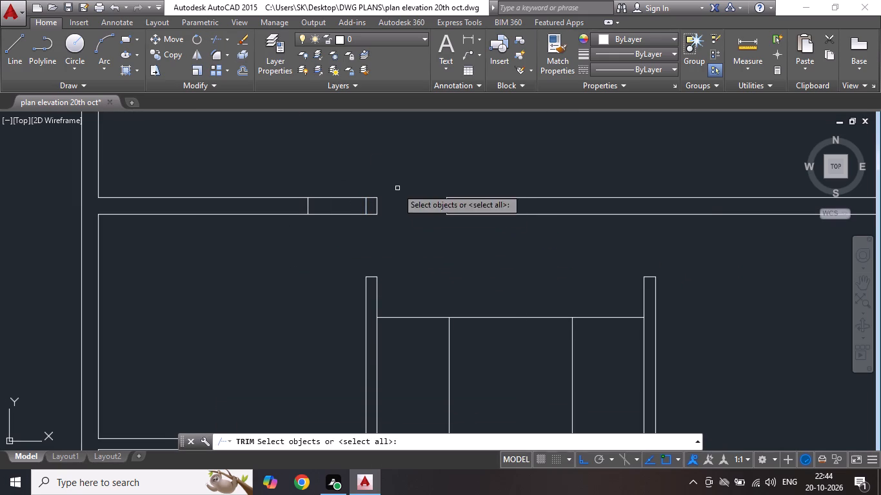
key(Return)
drag(341, 186, 347, 220)
click(334, 239)
scroll(408, 204, down, 1)
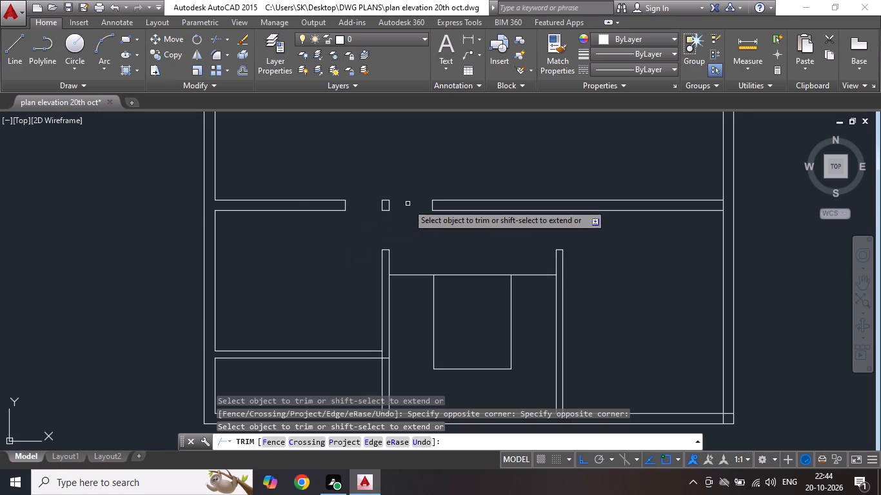
scroll(409, 204, up, 1)
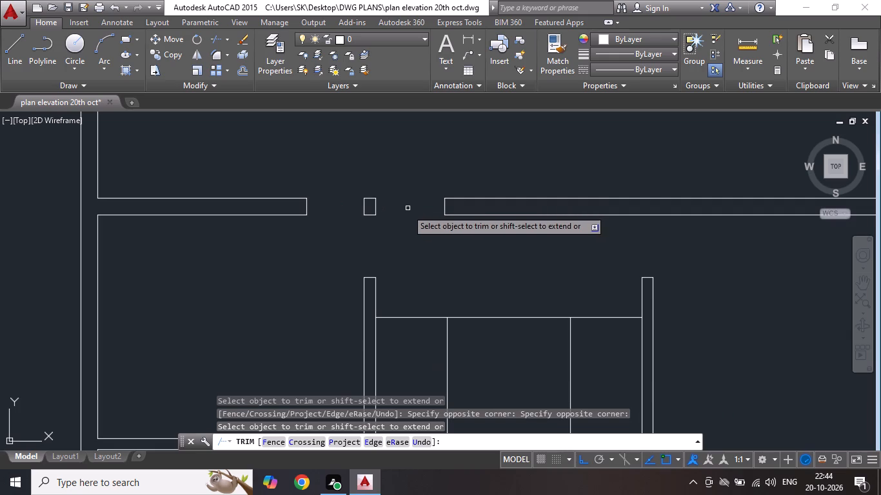
key(Escape)
Extend both vertical lines of the first partition up to the small isolated wall stub between the two doorways.
click(226, 37)
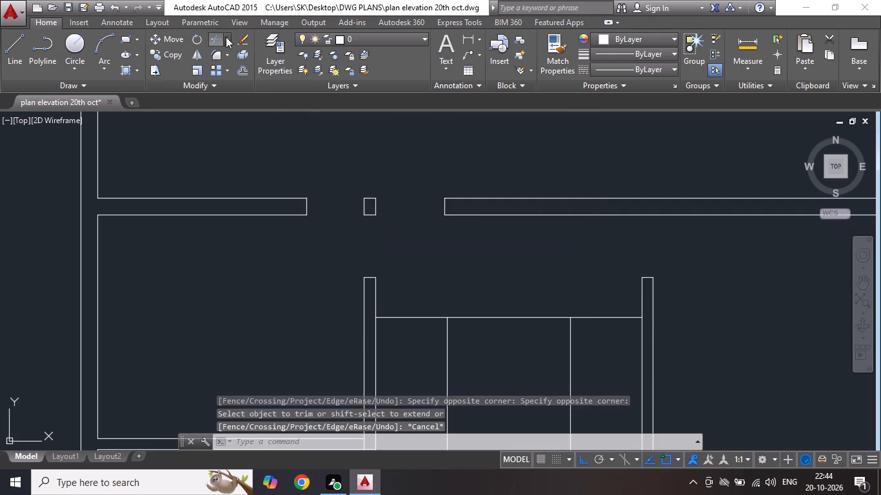
click(233, 90)
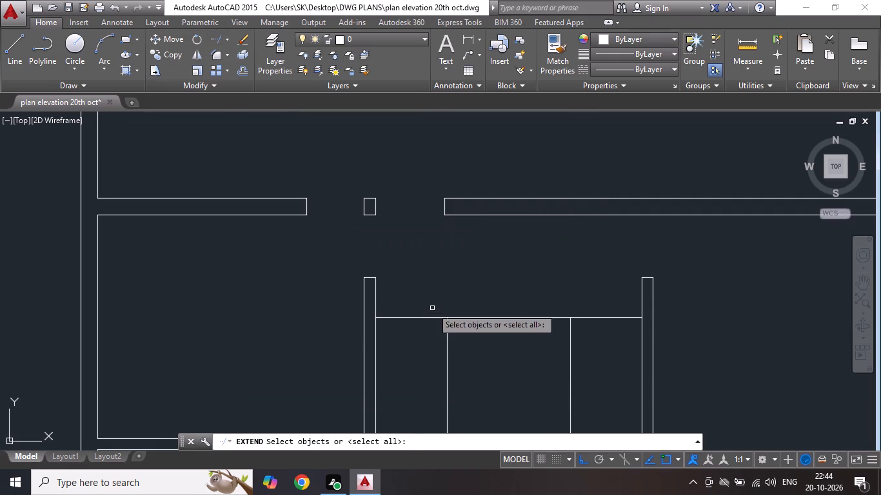
key(Return)
drag(341, 287, 375, 287)
click(415, 286)
key(Escape)
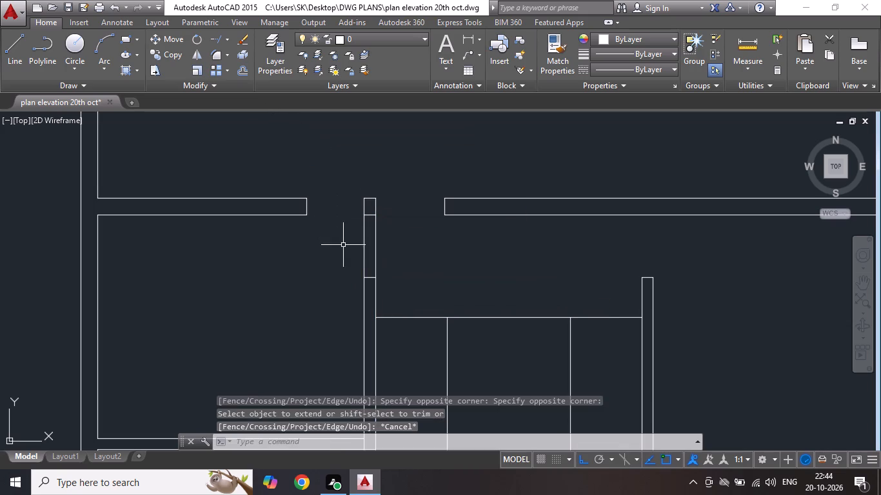
Erase the two short horizontal lines crossing the extended first partition, at its old end and at the stub's lower edge.
drag(343, 246, 363, 251)
click(397, 289)
key(Delete)
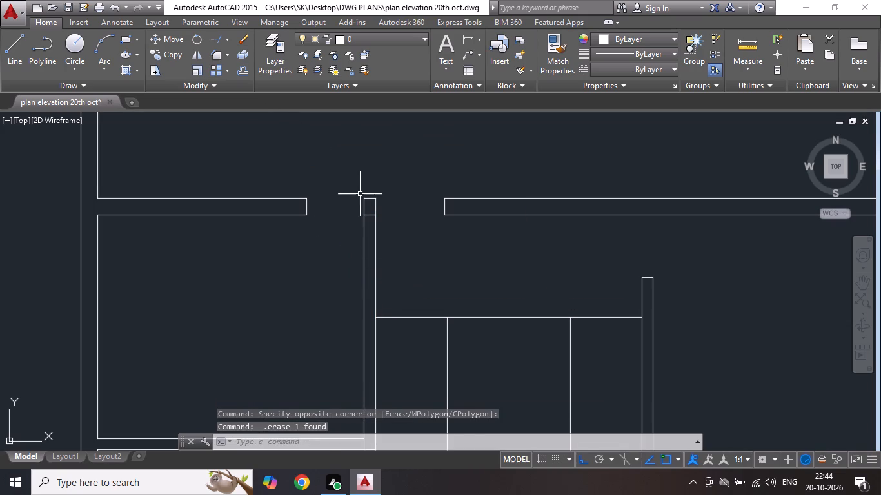
click(359, 218)
drag(355, 206, 372, 211)
drag(350, 208, 366, 215)
click(410, 224)
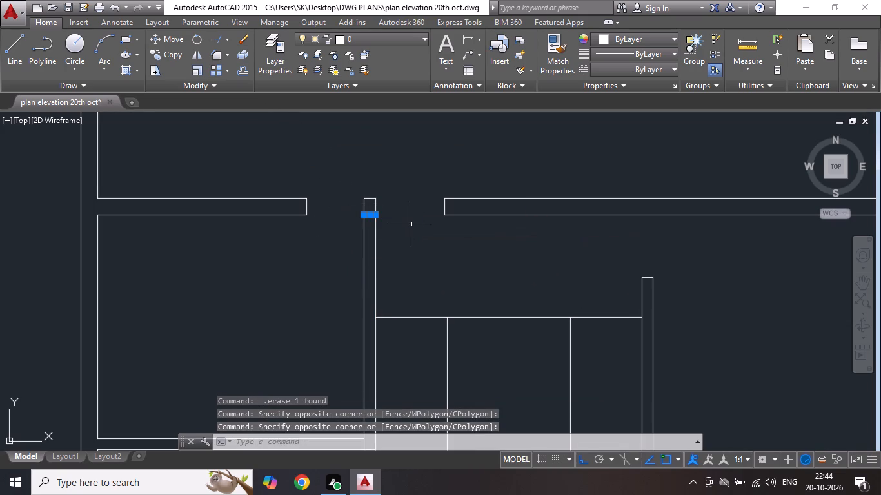
key(Delete)
Save the drawing.
key(ctrl+s)
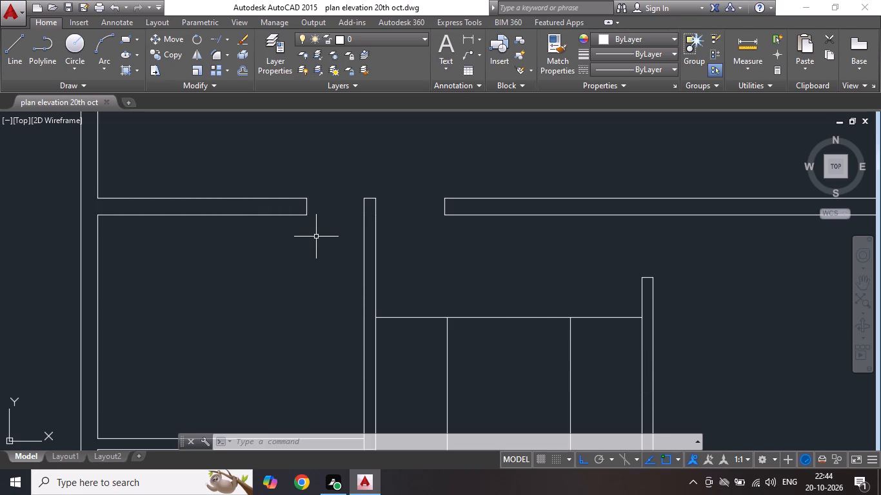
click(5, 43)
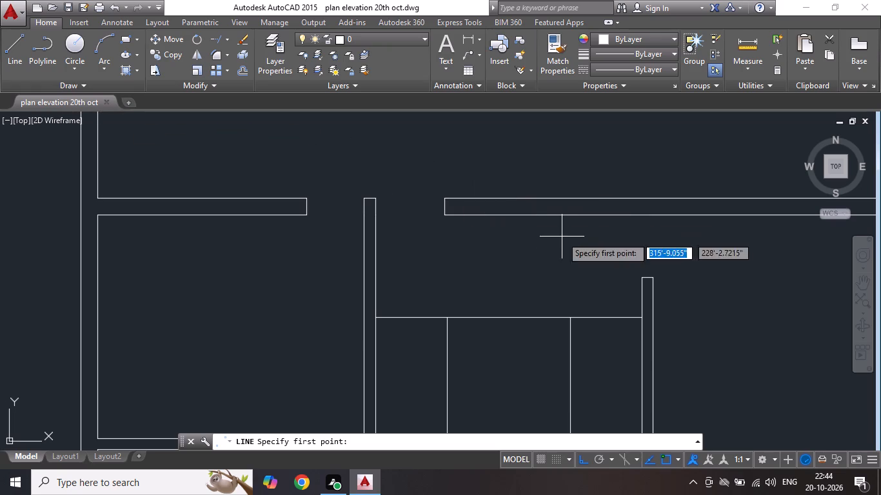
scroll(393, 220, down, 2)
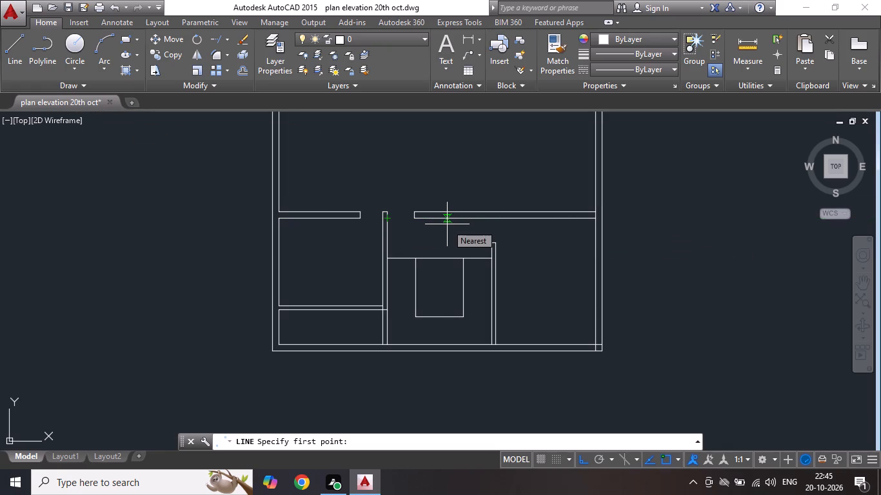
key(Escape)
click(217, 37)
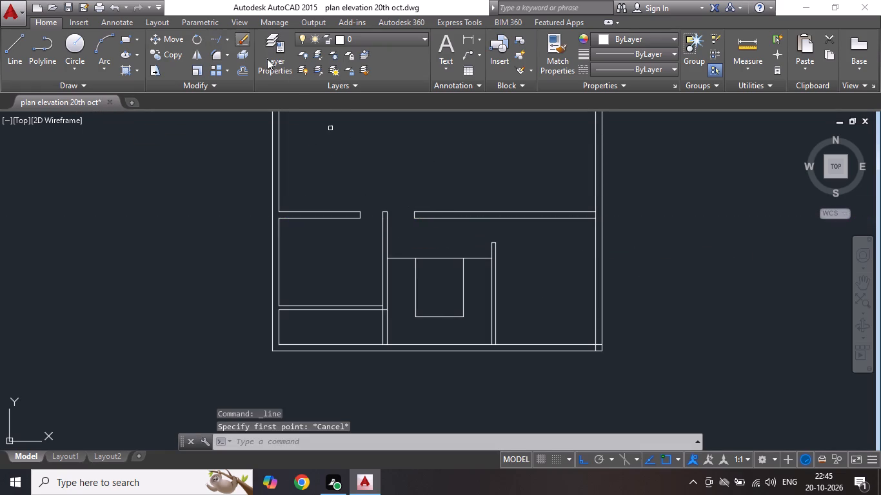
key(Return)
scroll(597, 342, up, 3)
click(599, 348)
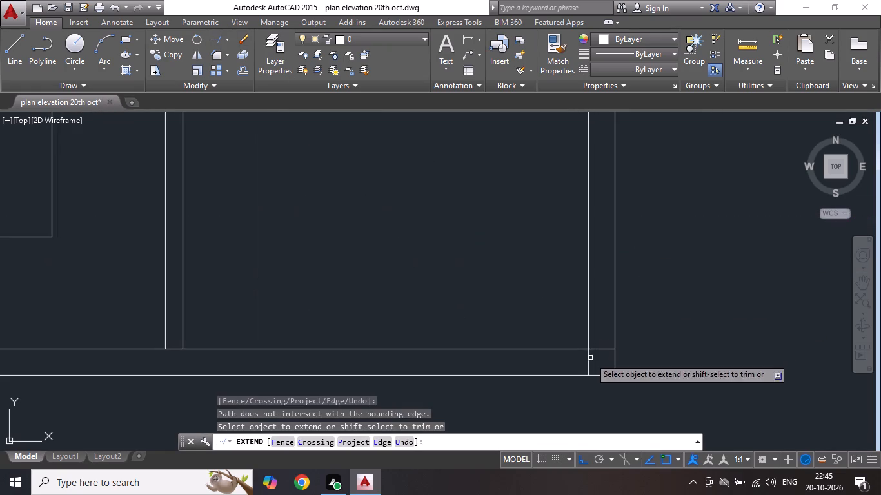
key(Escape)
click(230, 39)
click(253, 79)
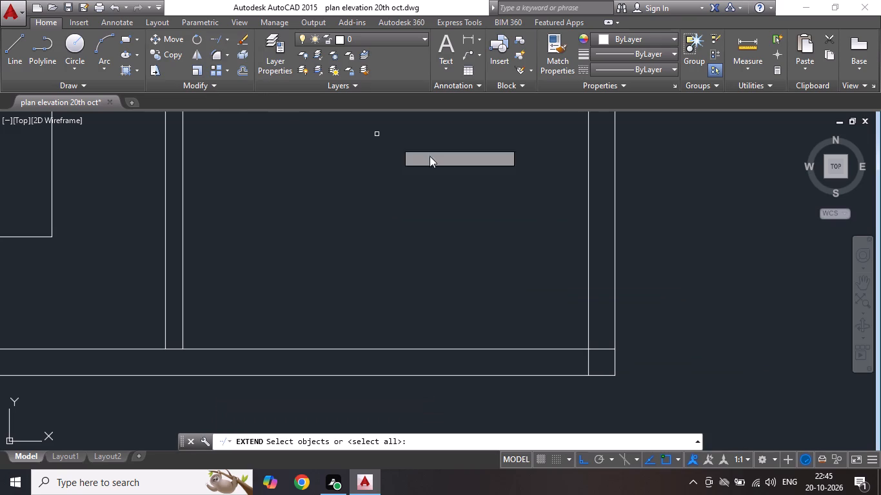
Trim the overlapping inner wall lines at the lower right corner of the outer wall.
click(228, 40)
click(241, 66)
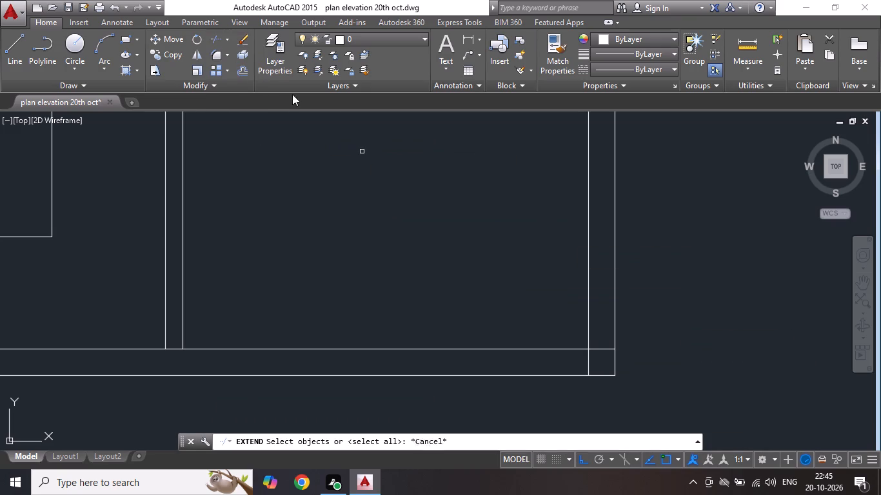
key(Return)
click(584, 367)
click(600, 358)
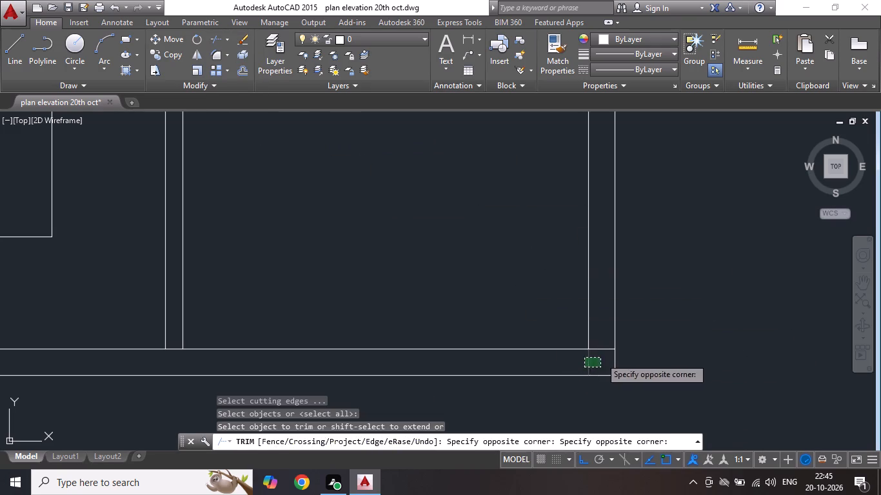
click(604, 348)
Trim the bottom wall's inner line where the second and first partitions meet it.
scroll(583, 347, down, 4)
scroll(517, 329, up, 4)
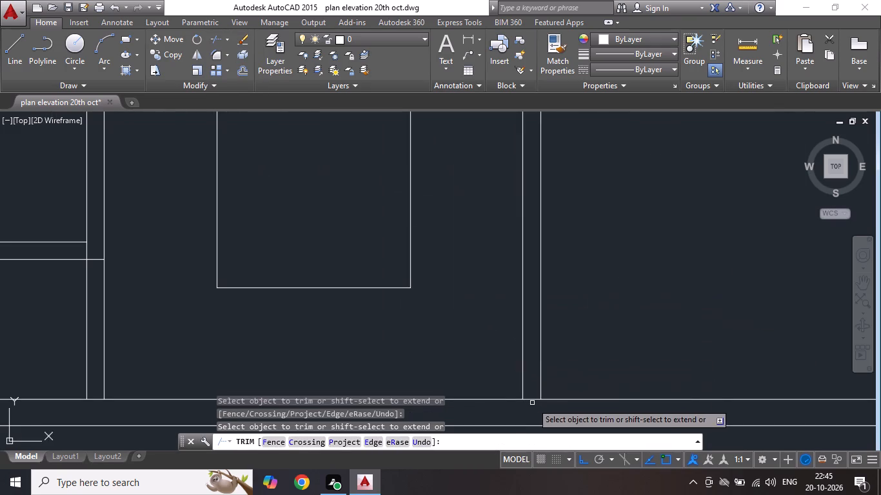
click(532, 403)
click(531, 394)
scroll(437, 320, down, 2)
scroll(313, 349, up, 2)
click(273, 349)
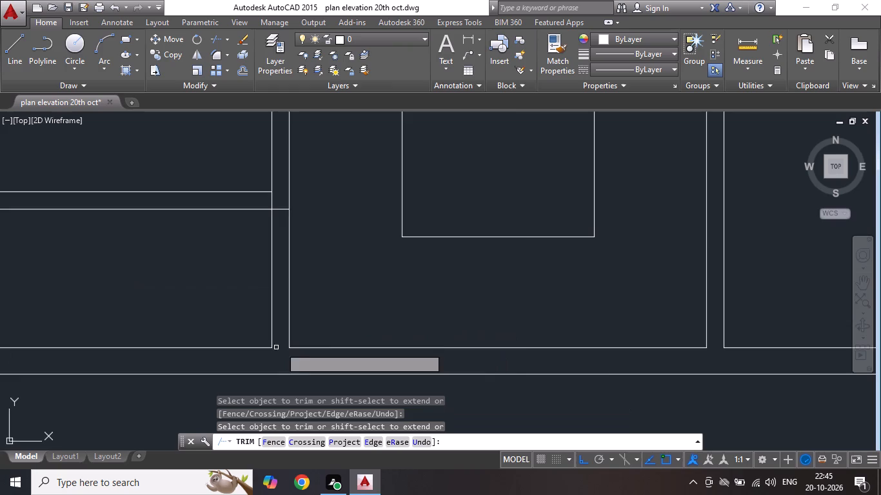
scroll(430, 352, down, 4)
scroll(437, 285, up, 2)
key(Escape)
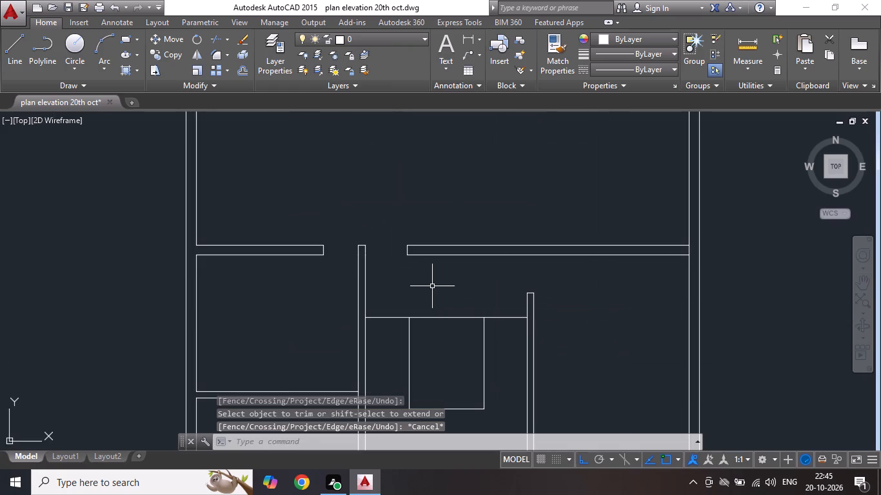
Save the drawing.
key(ctrl+s)
Draw a short vertical line across the 9" wall, aligned with the left face of the second partition.
click(9, 50)
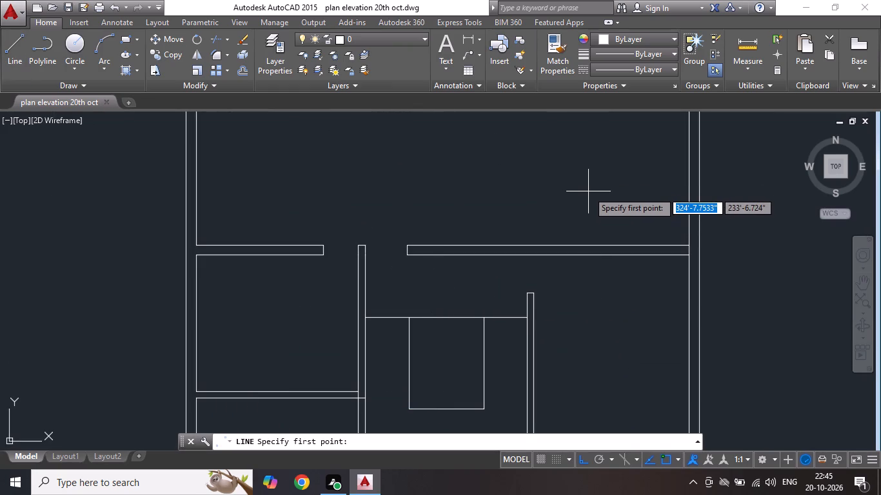
scroll(529, 246, up, 2)
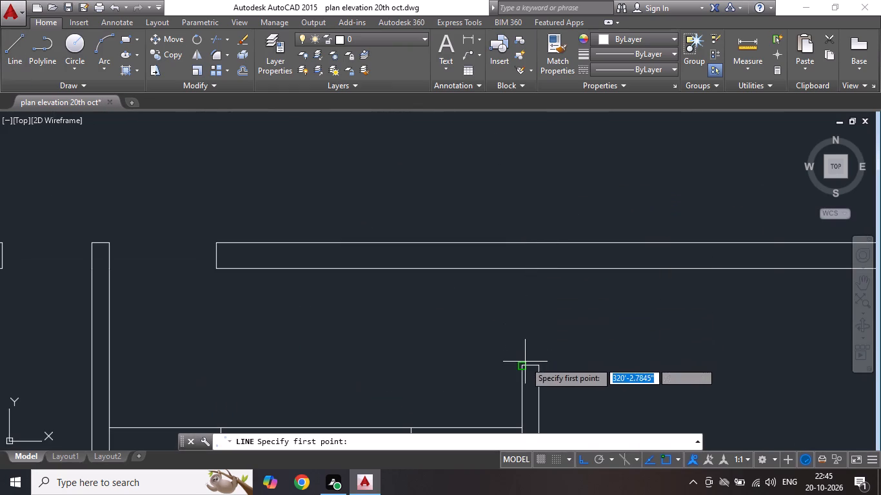
drag(520, 270, 520, 262)
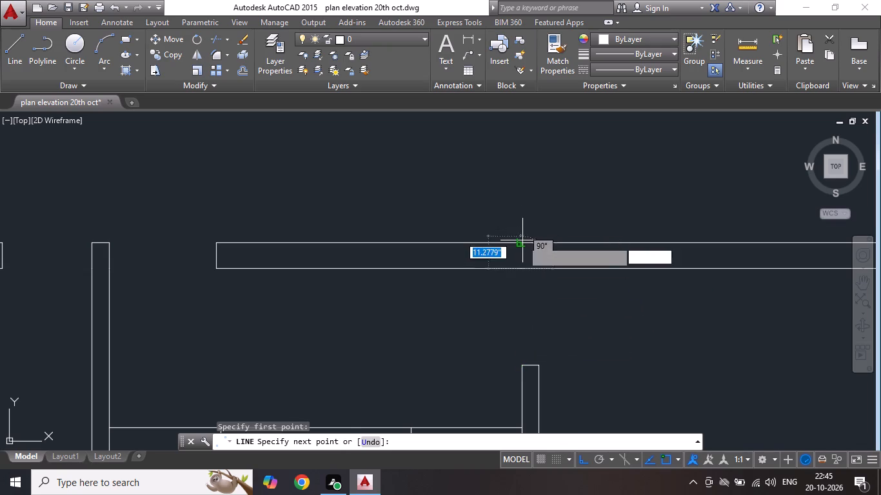
click(522, 240)
key(Escape)
Copy the short vertical line about 7" to the right inside the 9" wall.
drag(513, 231, 521, 246)
click(572, 330)
right_click(553, 291)
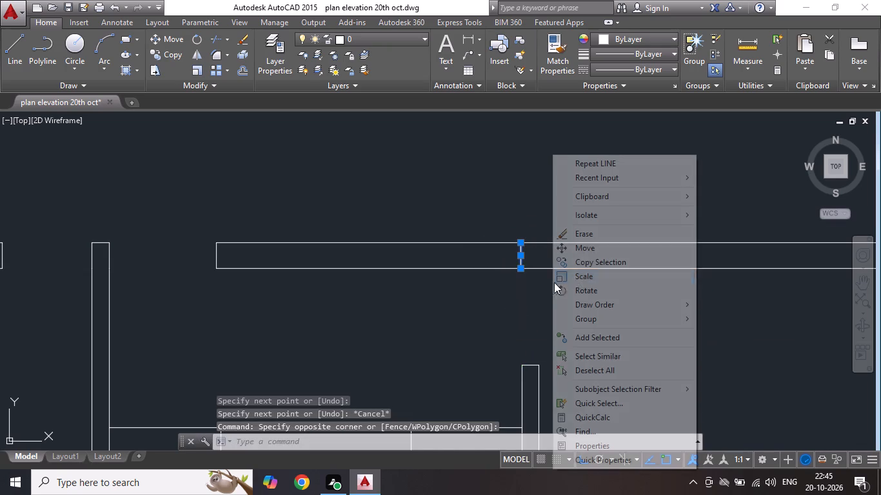
click(615, 260)
drag(568, 299, 575, 298)
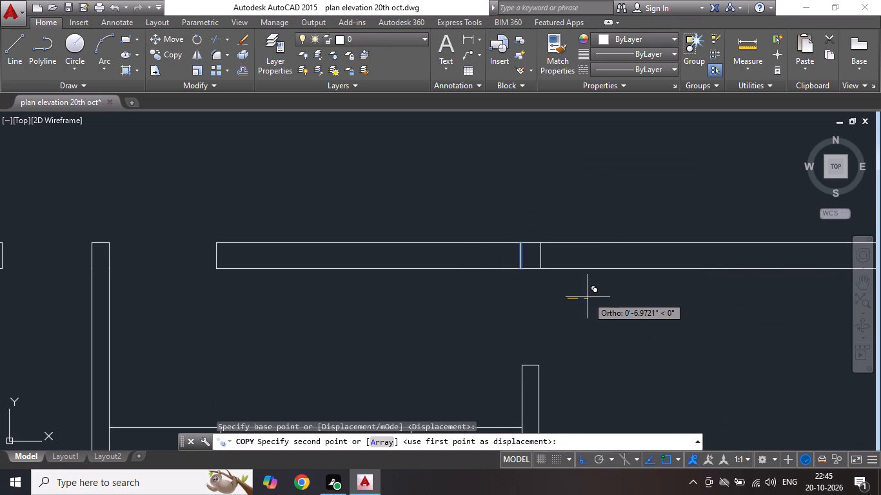
click(588, 296)
key(Escape)
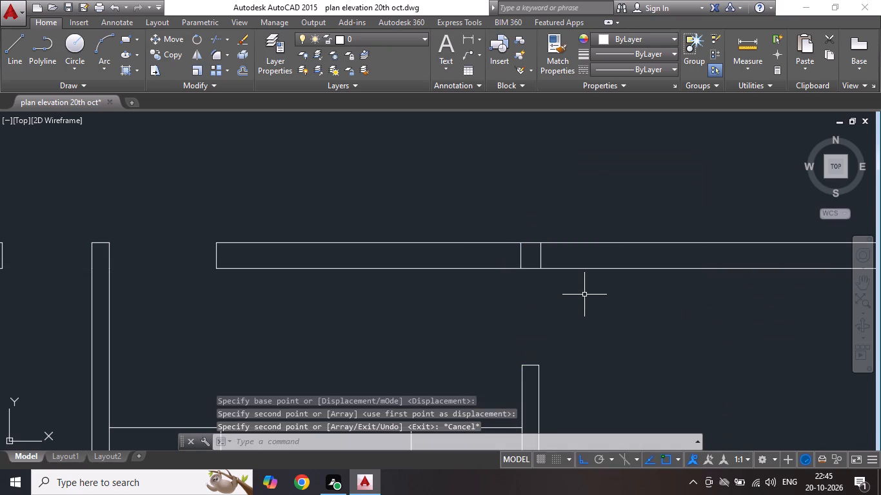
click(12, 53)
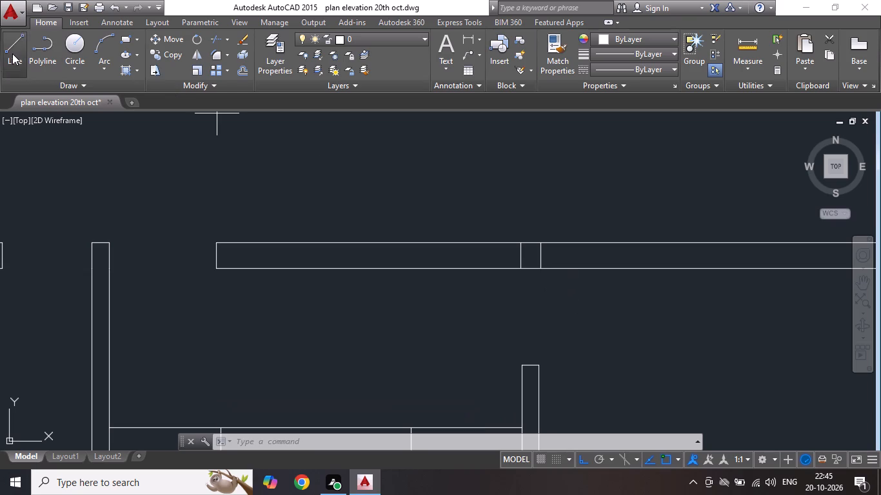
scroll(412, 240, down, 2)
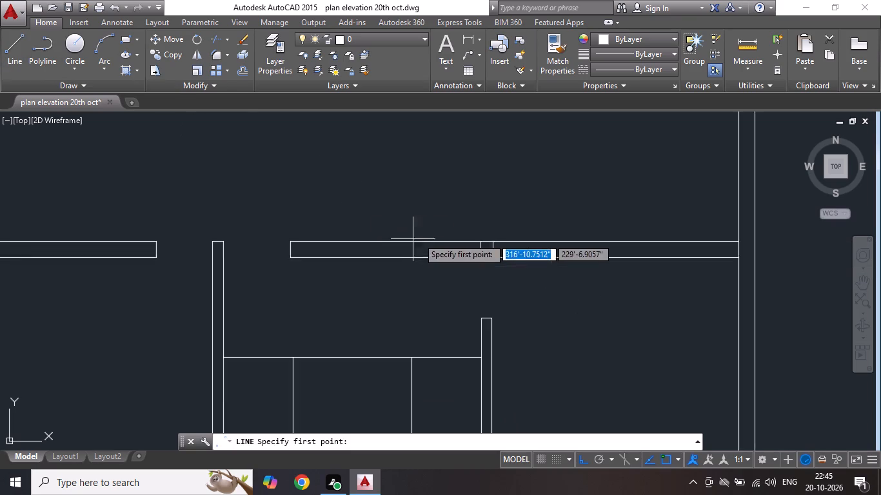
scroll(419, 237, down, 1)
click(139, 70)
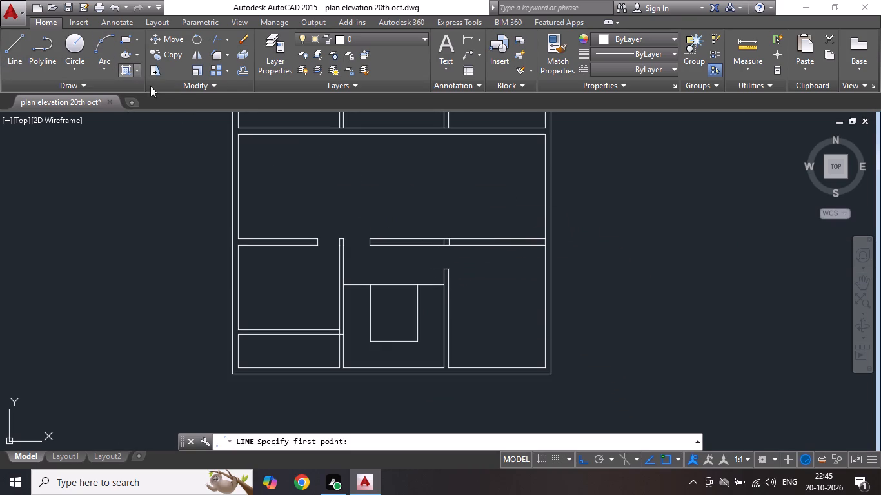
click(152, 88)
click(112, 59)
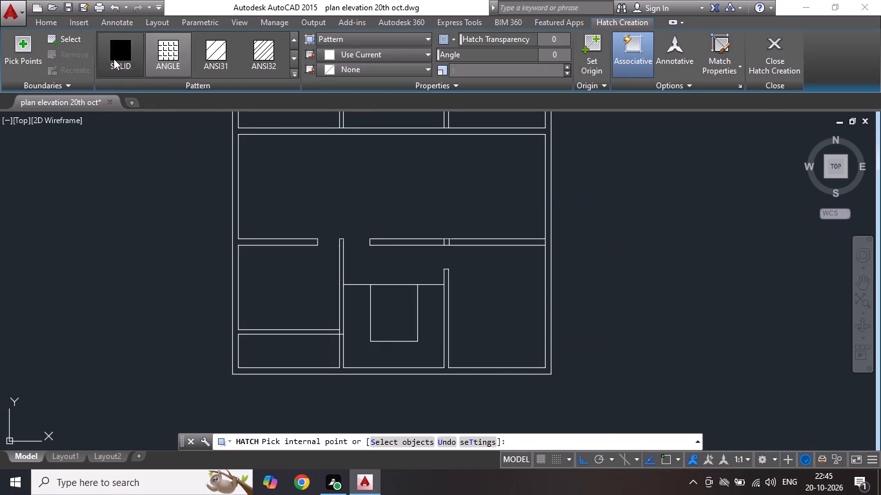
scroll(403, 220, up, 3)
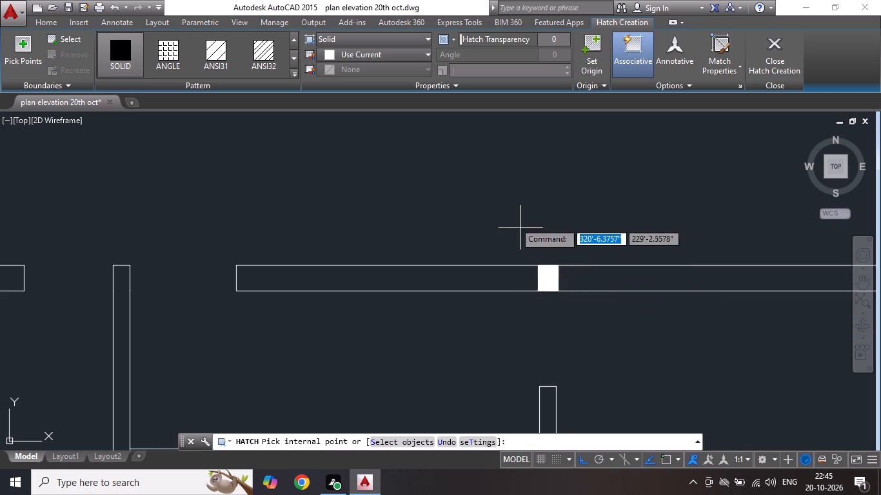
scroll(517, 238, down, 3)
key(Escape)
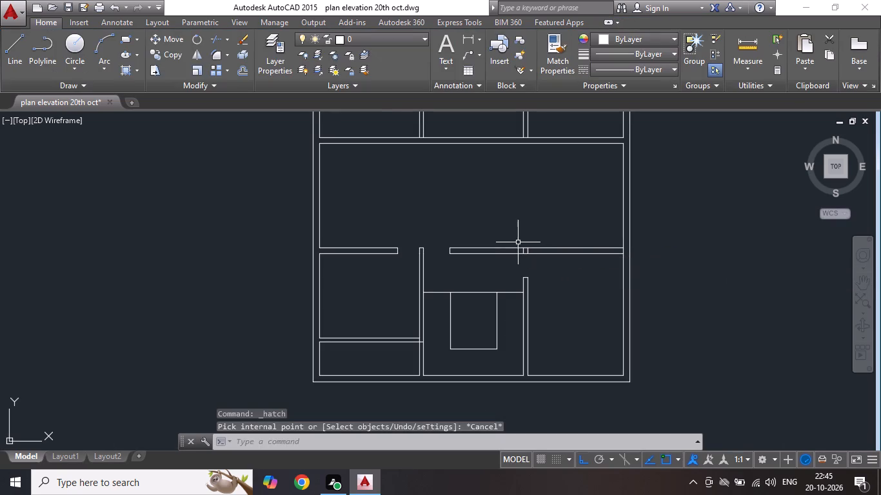
Offset the upper line of the lower 9" wall, on its second-partition side, 6' upward into the middle bay.
scroll(513, 250, down, 1)
scroll(562, 234, up, 2)
click(241, 75)
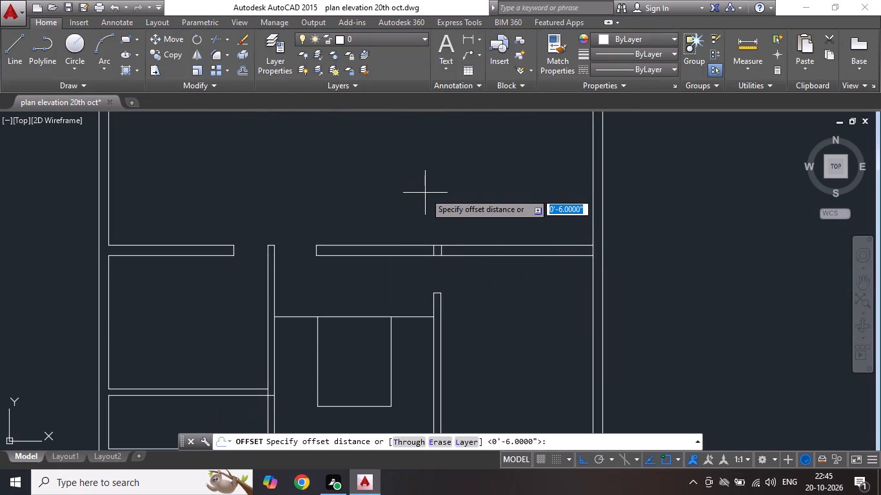
text(6')
key(Return)
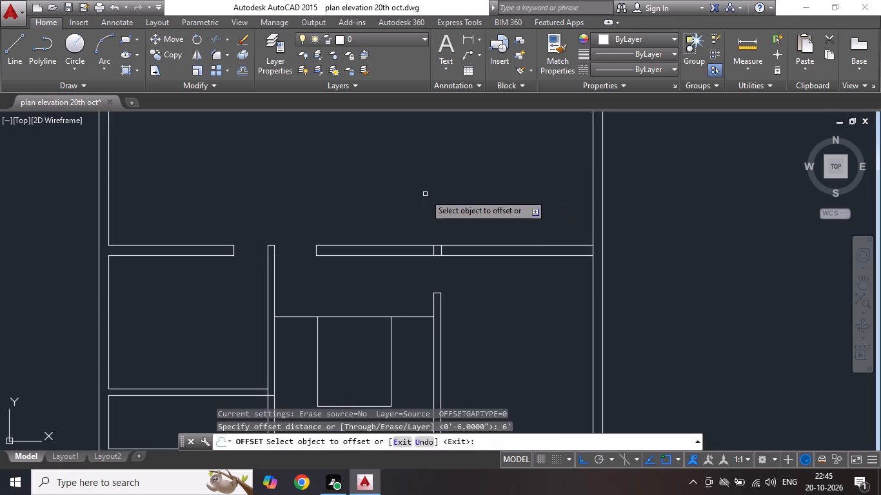
click(480, 246)
click(475, 185)
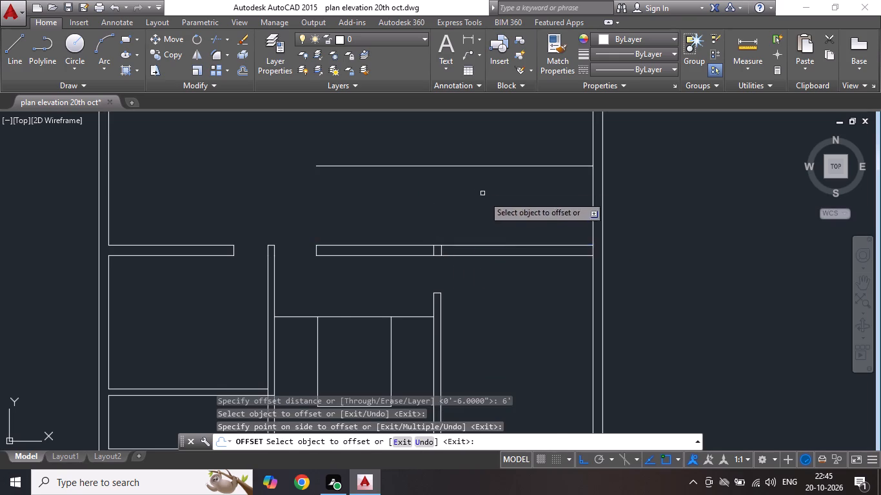
scroll(502, 231, down, 2)
scroll(513, 153, up, 2)
key(Escape)
Offset the new horizontal line in the middle bay 6" upward to form a partition.
click(248, 74)
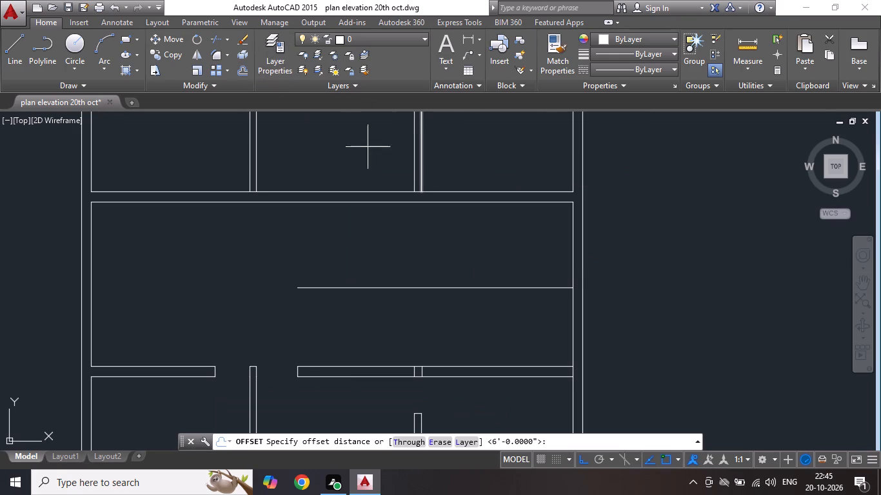
text(6")
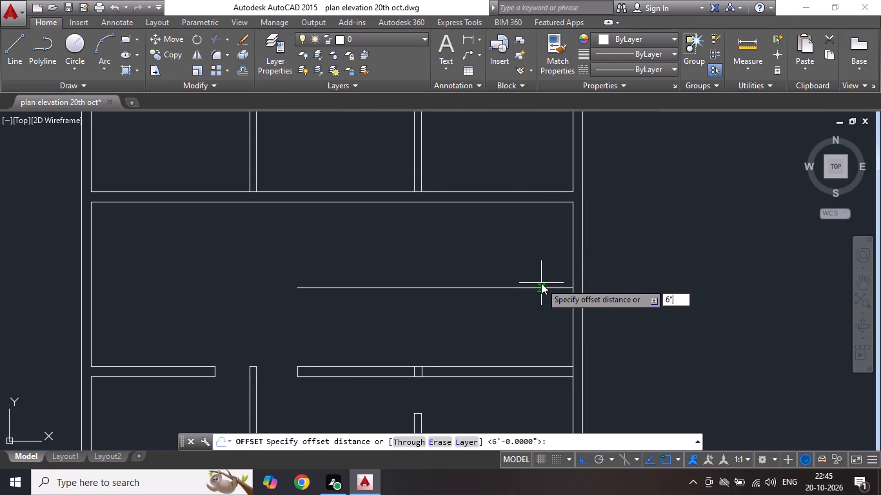
key(Return)
click(528, 289)
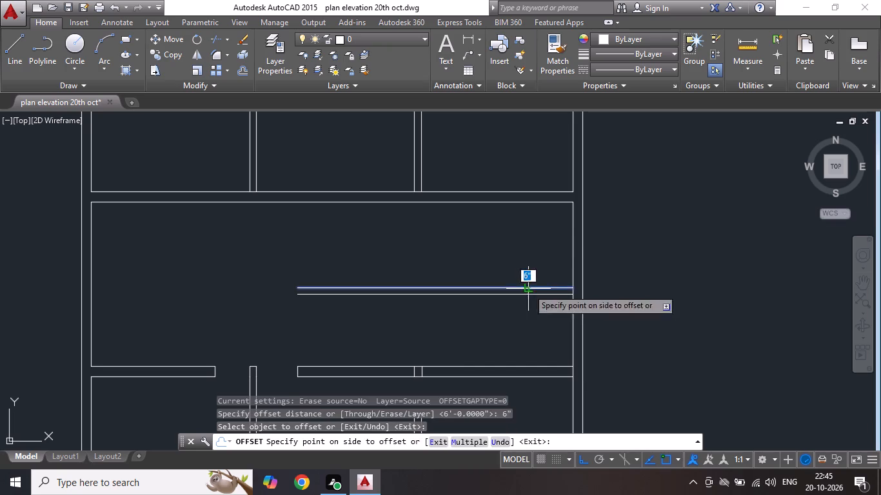
click(528, 226)
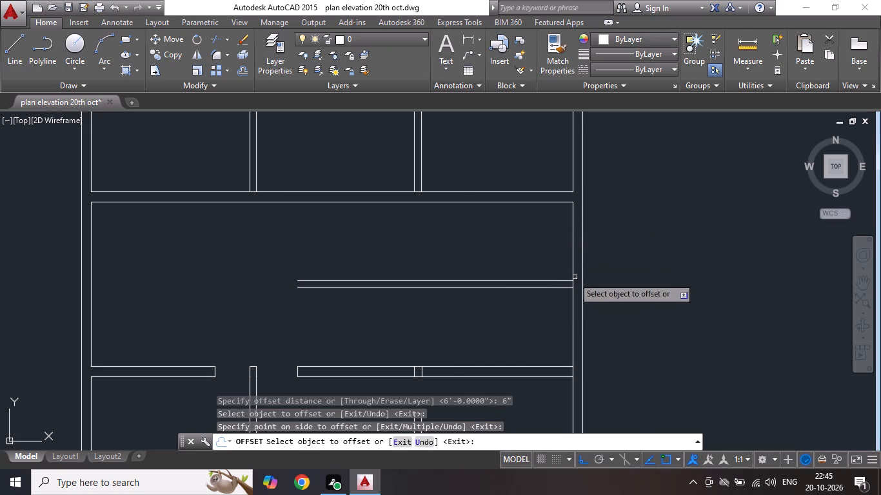
key(Escape)
Trim the right wall's inner line between the two lines of the new horizontal partition.
click(230, 37)
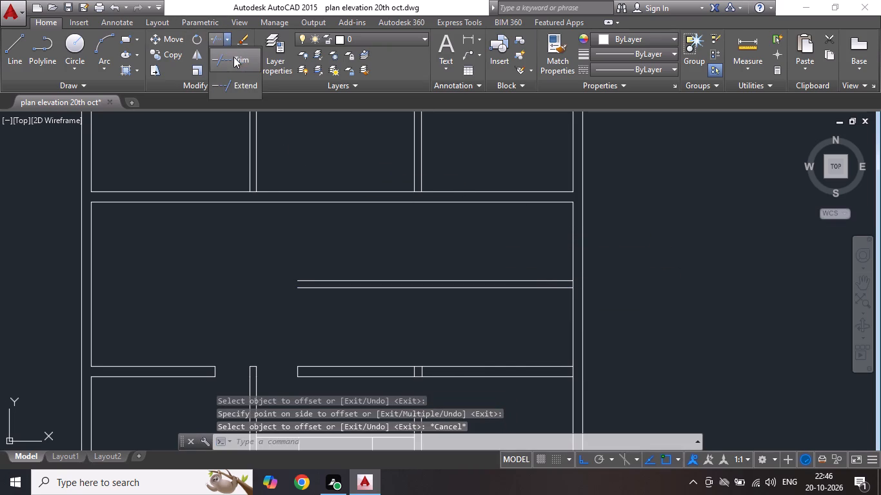
click(233, 57)
key(Return)
scroll(571, 285, up, 1)
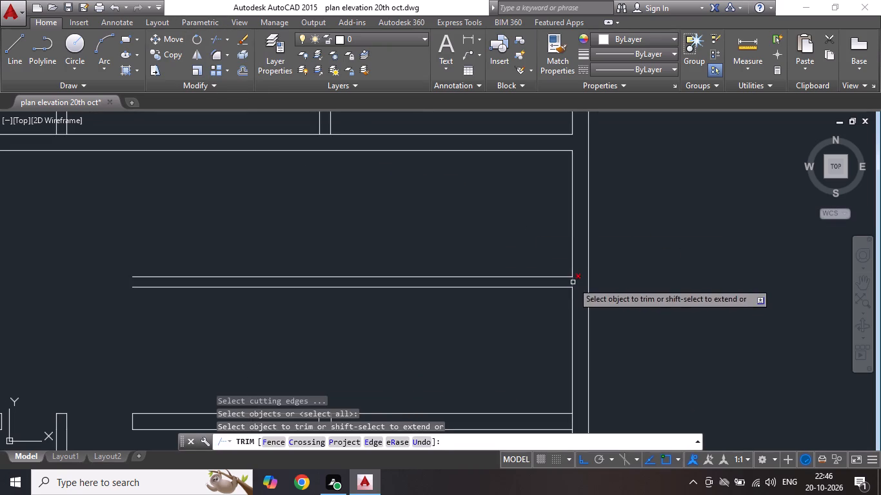
click(573, 282)
key(Escape)
Offset the right wall's inner line above the horizontal partition 8' to the left.
click(243, 71)
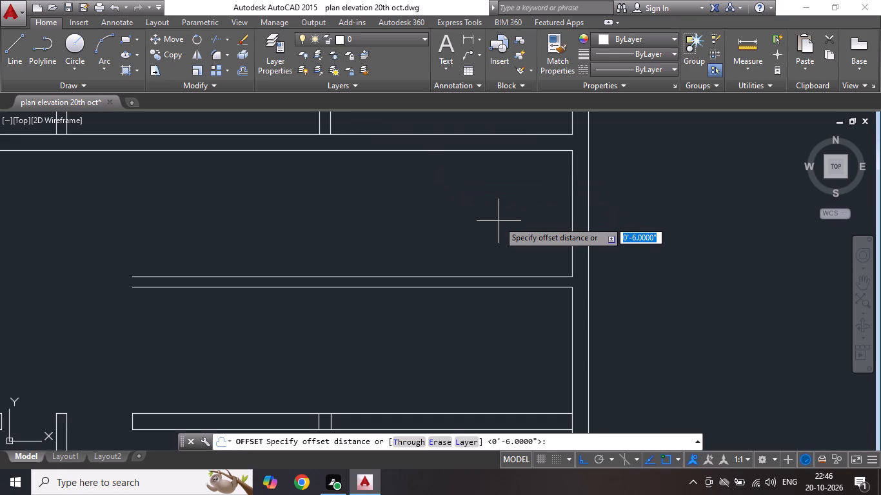
text(8')
key(Return)
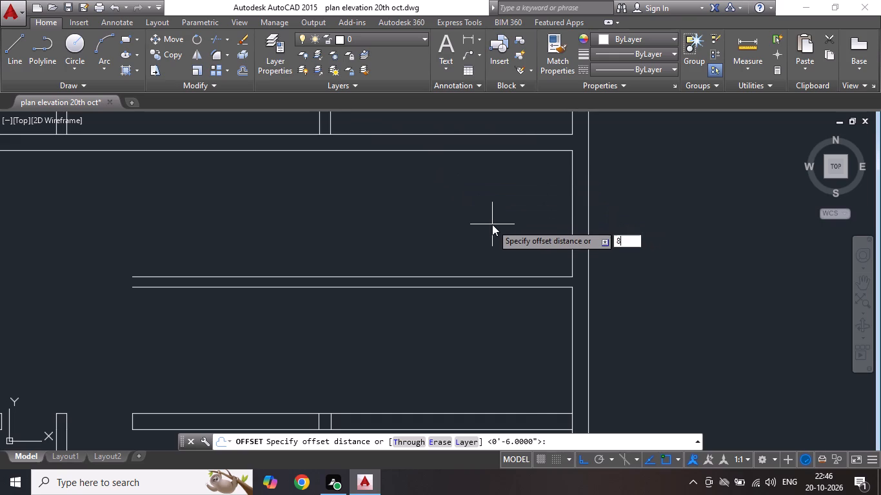
click(573, 189)
click(482, 211)
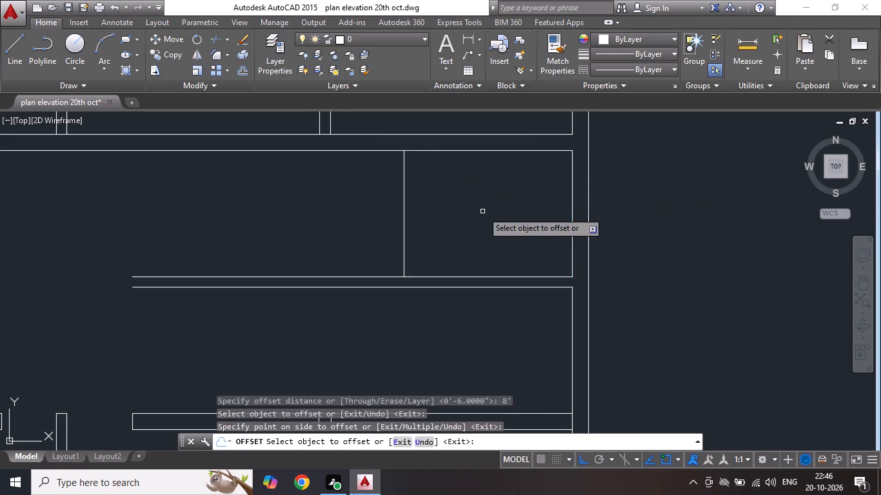
scroll(518, 240, down, 2)
key(Escape)
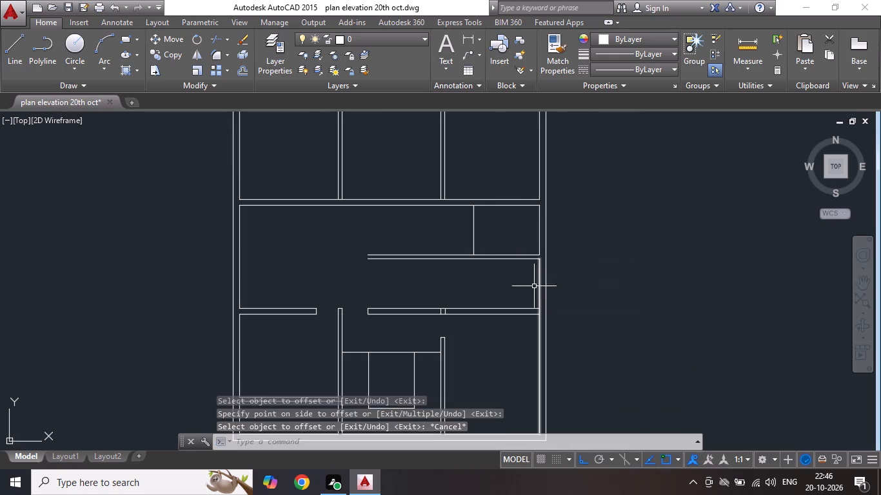
key(Escape)
Trim the right wall's inner line where the lower 9" wall meets it.
click(230, 37)
click(228, 50)
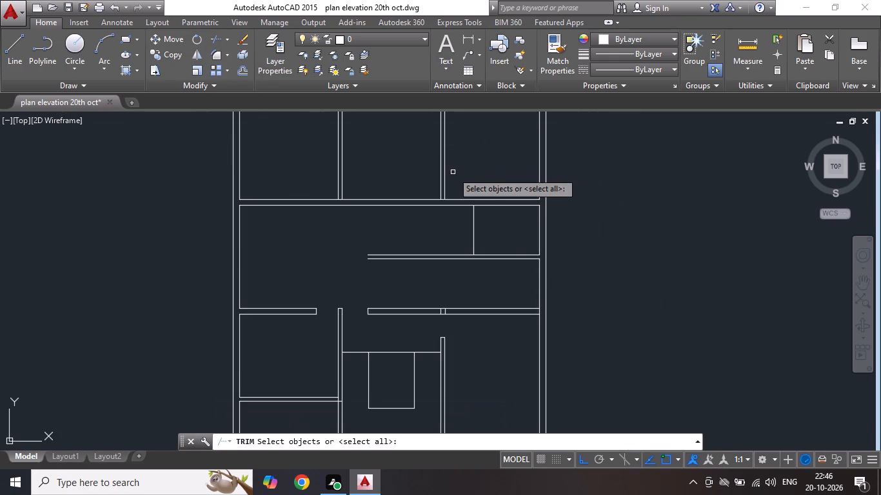
key(Return)
scroll(515, 280, up, 1)
click(552, 329)
key(Escape)
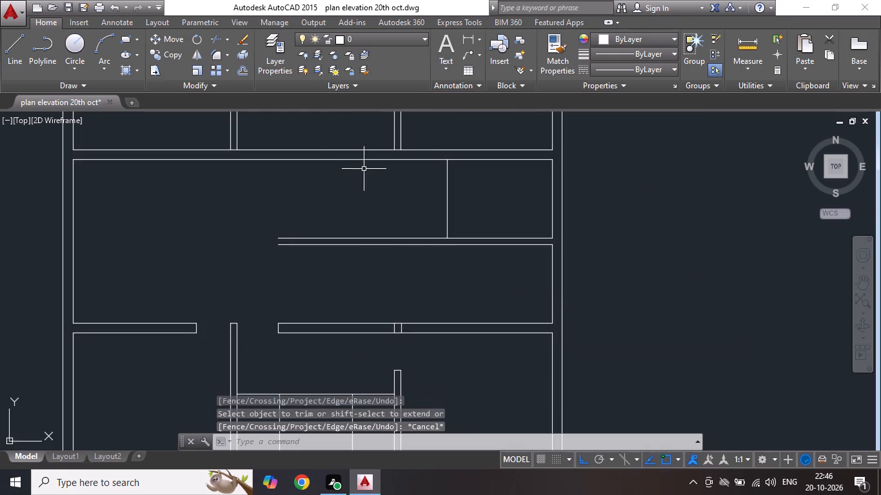
Offset the right wall's inner line between the horizontal partition and the lower 9" wall 8' to the left.
click(241, 73)
text(8')
key(Return)
click(553, 253)
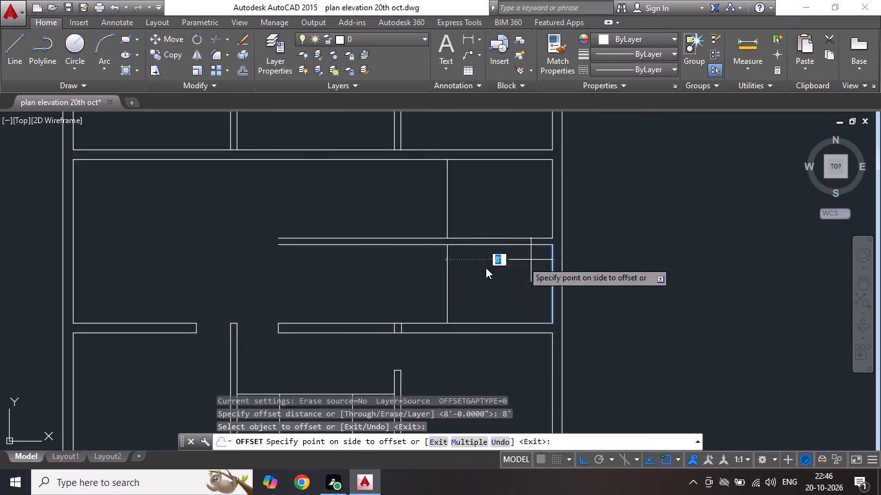
click(484, 267)
key(Escape)
key(Escape)
Offset both new vertical lines in the middle bay 6" to the left to form the vertical partition.
click(241, 73)
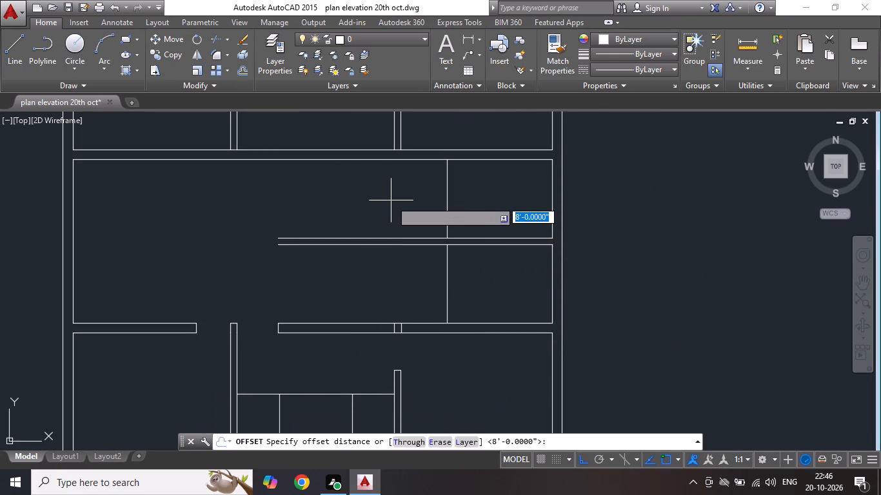
text(6")
key(Return)
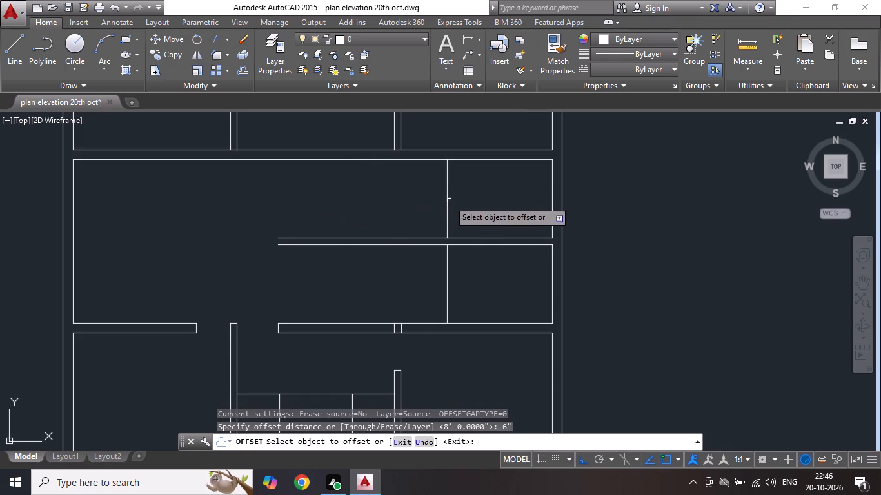
click(448, 201)
click(418, 207)
click(447, 271)
click(426, 271)
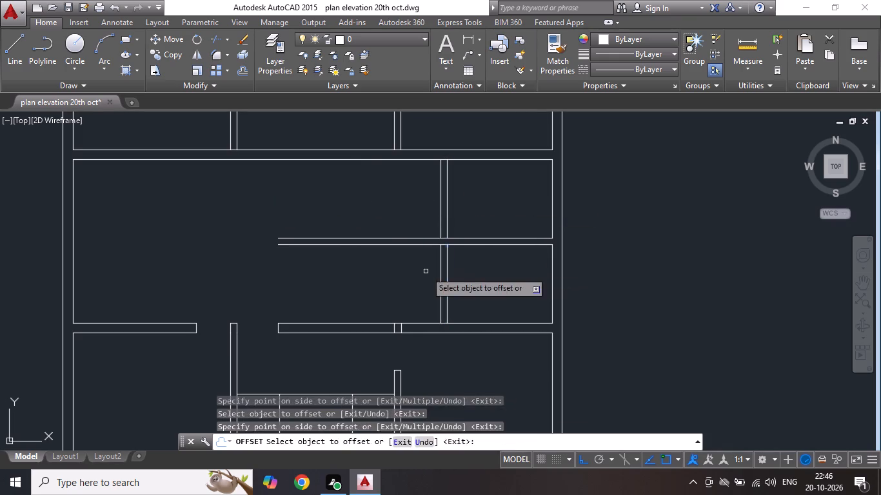
key(Escape)
key(Escape)
key(Escape)
Extend the two lower vertical partition lines up across the horizontal partition.
click(224, 43)
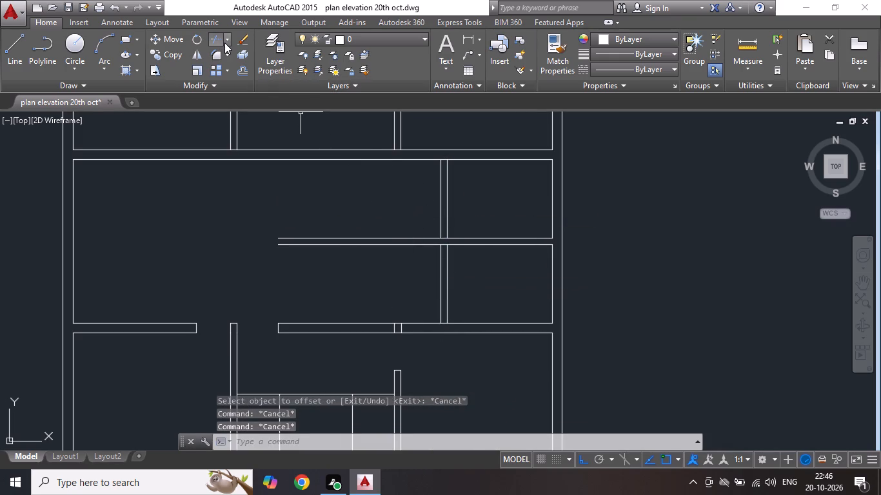
click(231, 82)
key(Return)
scroll(474, 258, up, 1)
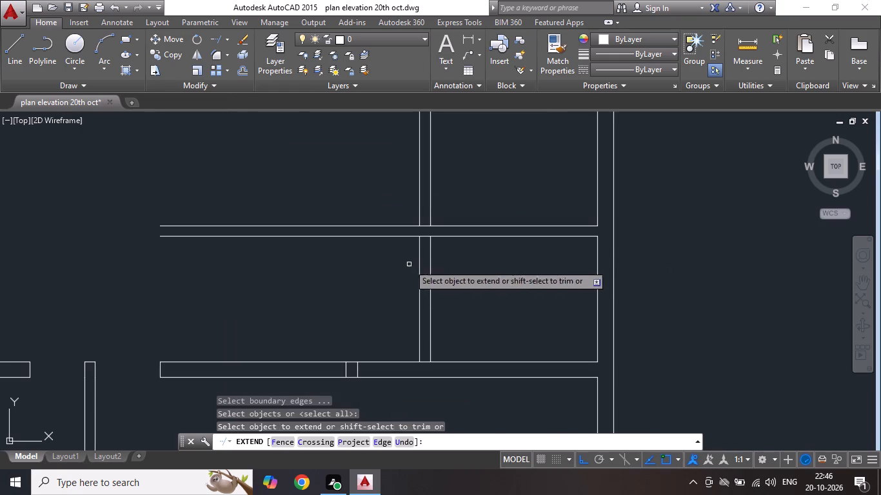
drag(406, 264, 418, 264)
click(439, 280)
key(Escape)
key(Escape)
Trim off both horizontal partition lines to the left of the vertical partition.
click(226, 36)
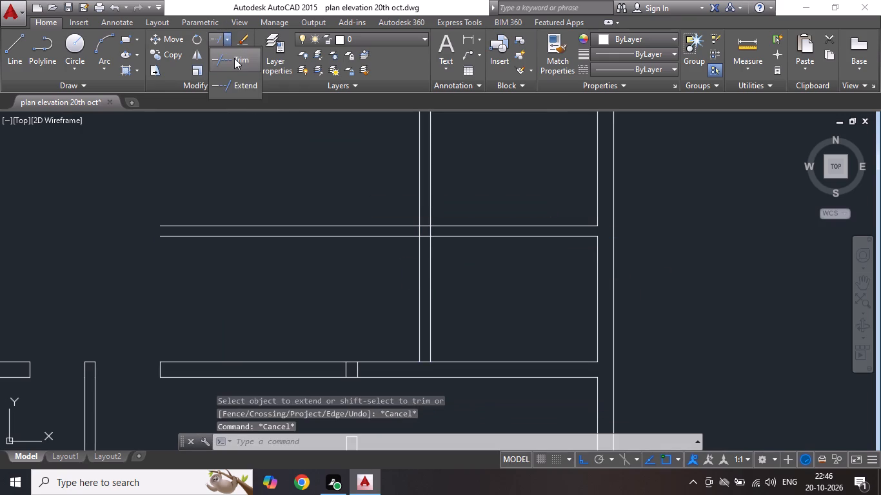
click(234, 58)
key(Return)
scroll(395, 259, down, 3)
click(370, 237)
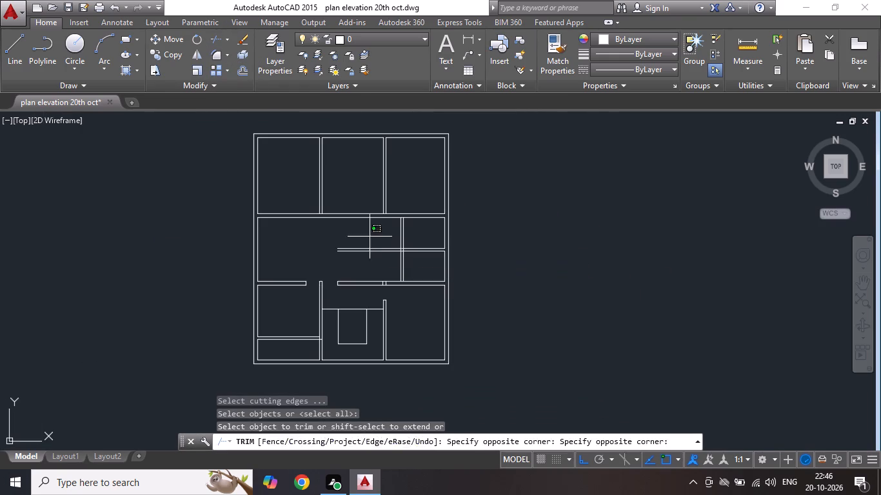
click(362, 257)
scroll(388, 272, up, 2)
key(Escape)
Erase the two short vertical lines inside the lower 9" wall above the second partition.
drag(353, 278, 366, 291)
click(404, 322)
key(BackSpace)
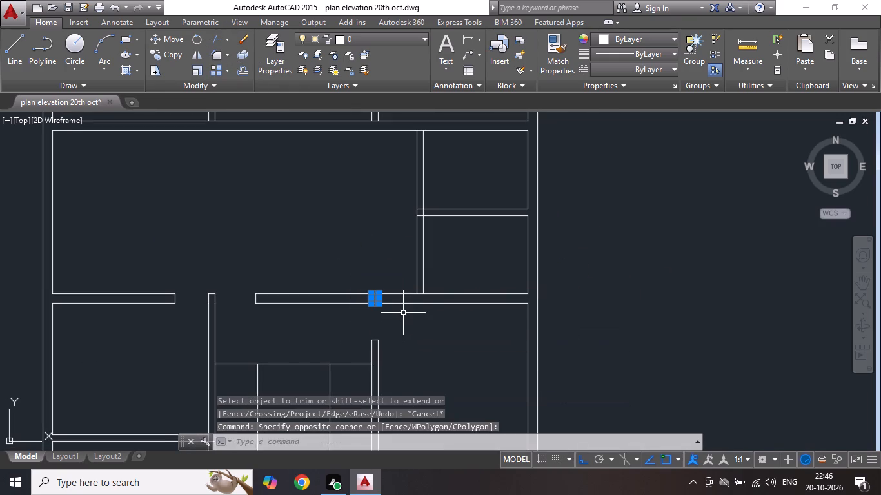
key(Delete)
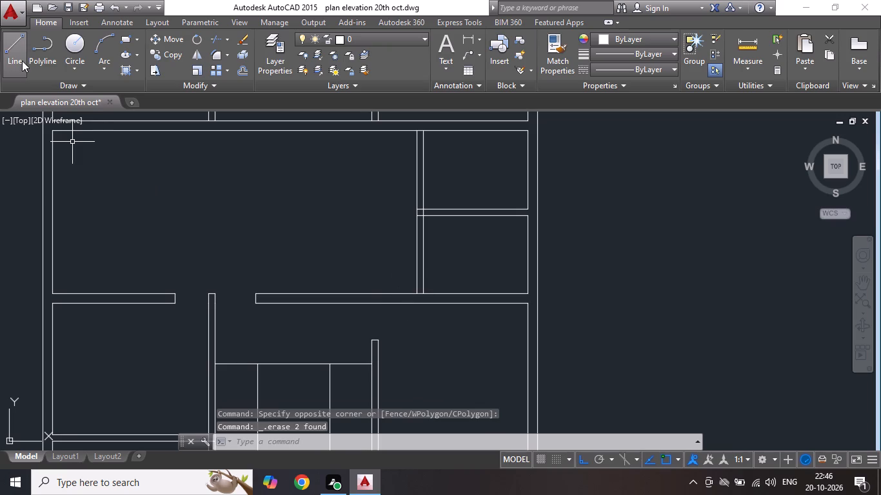
Draw a short horizontal line across the 6" vertical partition, just below the horizontal partition.
click(21, 55)
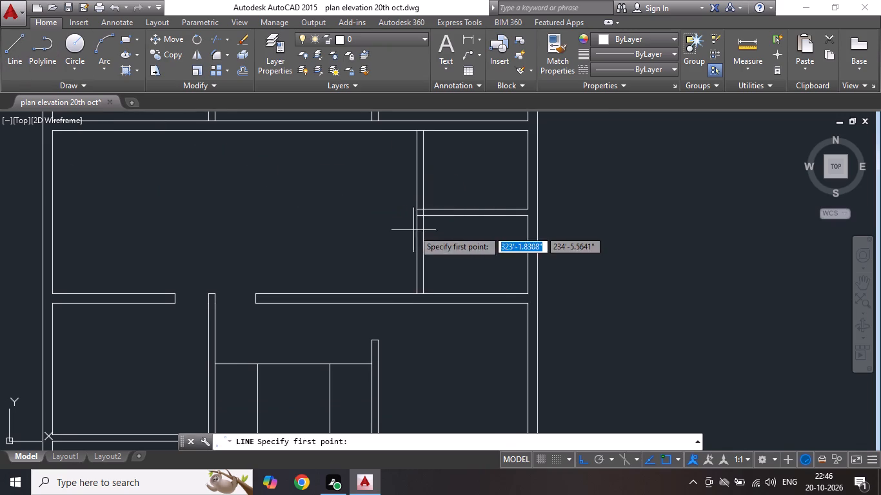
scroll(415, 228, up, 1)
click(415, 228)
click(424, 228)
key(Escape)
Copy the short horizontal line straight down within the vertical partition to mark a door opening's other edge.
drag(400, 213, 418, 222)
click(464, 249)
right_click(464, 245)
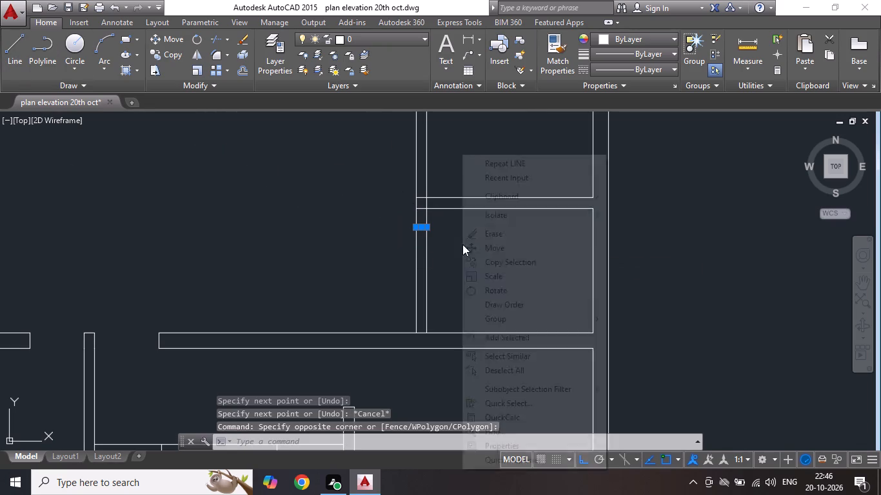
click(487, 258)
drag(479, 240, 482, 249)
click(482, 268)
key(Escape)
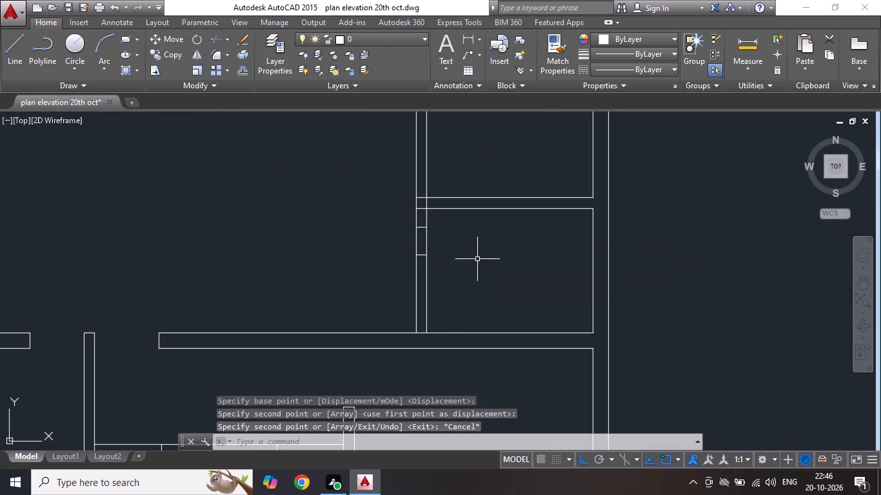
Copy both door-opening lines up the vertical partition to just above the horizontal partition.
drag(413, 223, 419, 228)
click(446, 269)
right_click(441, 261)
click(494, 285)
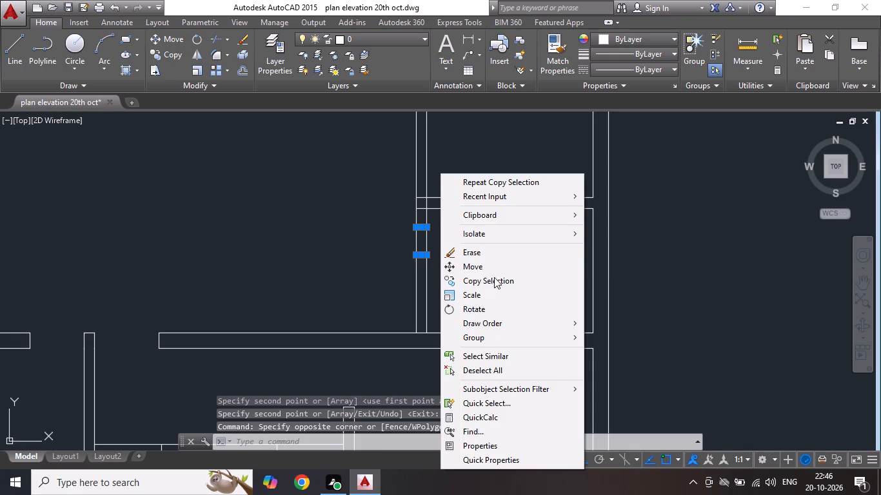
click(484, 256)
click(477, 177)
key(Escape)
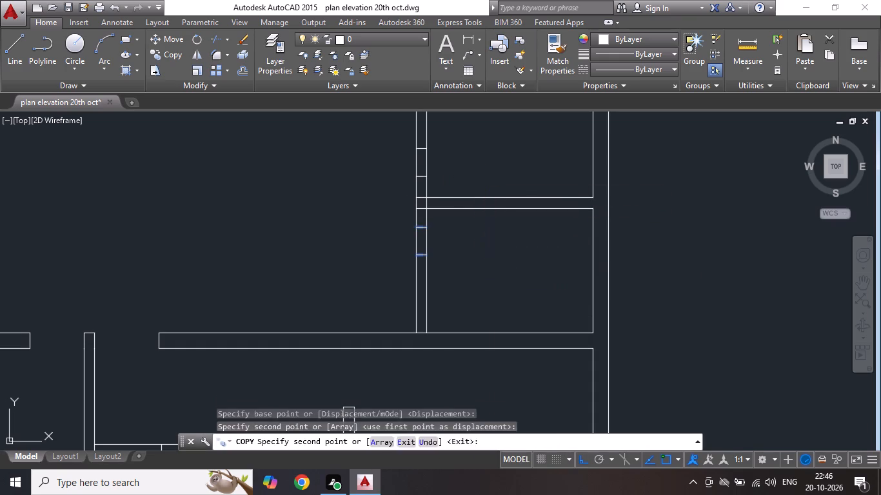
key(Escape)
Trim the ends of the horizontal partition lines that run inside the vertical partition.
double_click(233, 35)
click(226, 52)
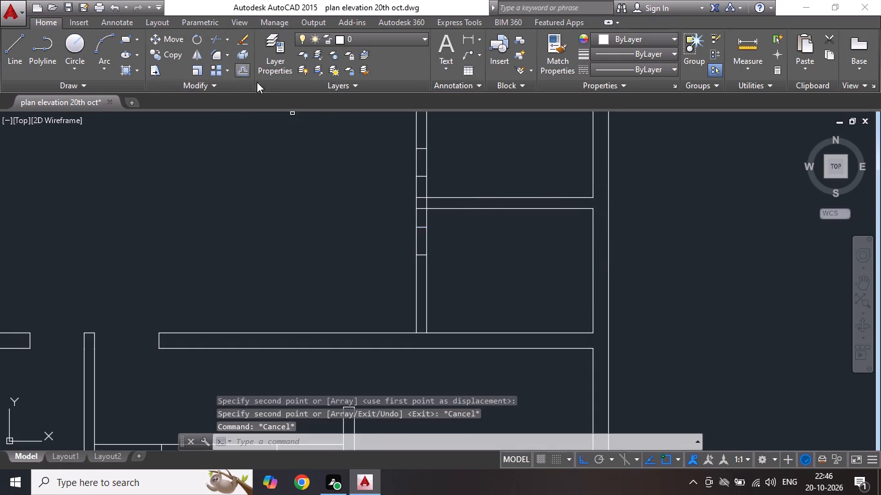
key(Return)
scroll(399, 208, up, 2)
drag(456, 176, 456, 189)
click(453, 257)
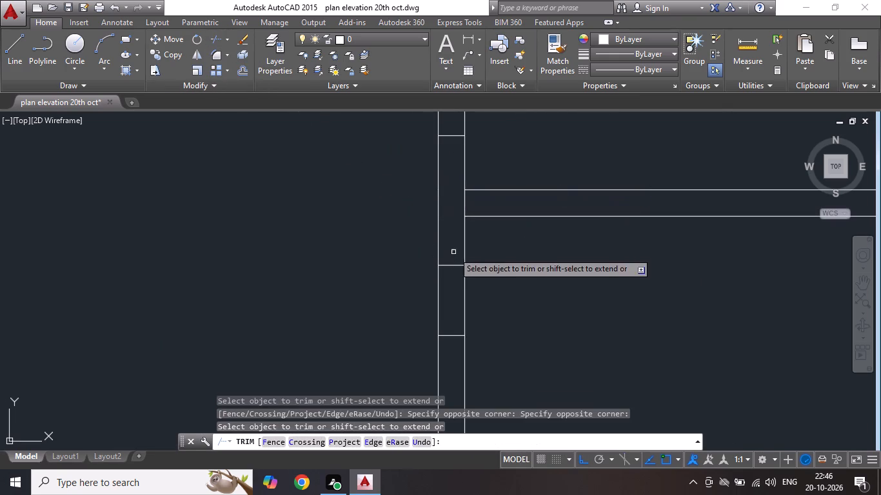
Trim the vertical partition's faces between the marker lines to open the lower and upper doorways.
drag(425, 295, 466, 295)
click(533, 300)
scroll(492, 313, down, 2)
scroll(461, 215, up, 1)
drag(458, 234, 478, 237)
click(529, 237)
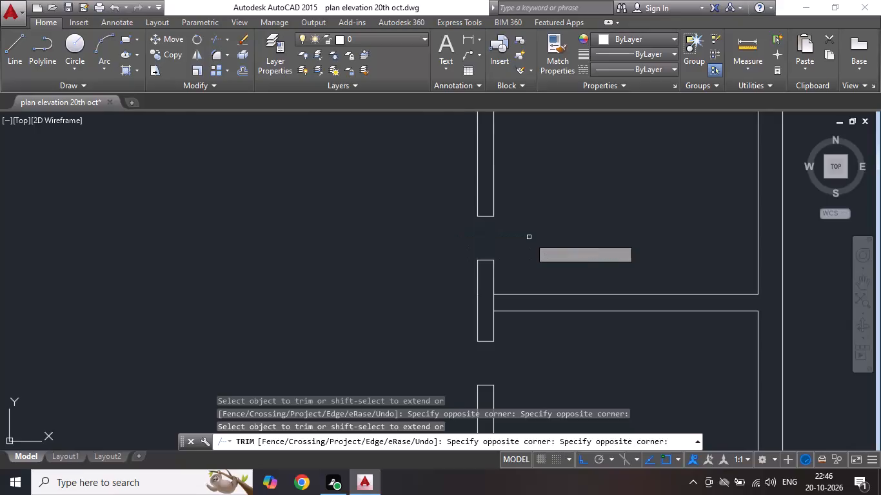
Trim the vertical partition's right face between the horizontal partition lines to clean up the junction.
scroll(526, 224, down, 3)
scroll(520, 244, up, 3)
click(510, 247)
scroll(537, 223, down, 3)
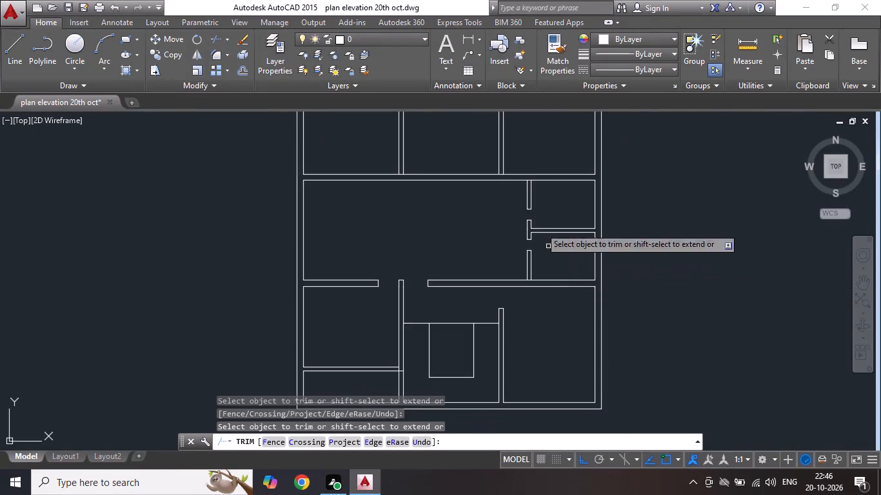
scroll(539, 191, up, 2)
key(Escape)
Trim the upper horizontal wall's lower line between the middle-bay vertical partition's faces to clean up the junction.
click(218, 39)
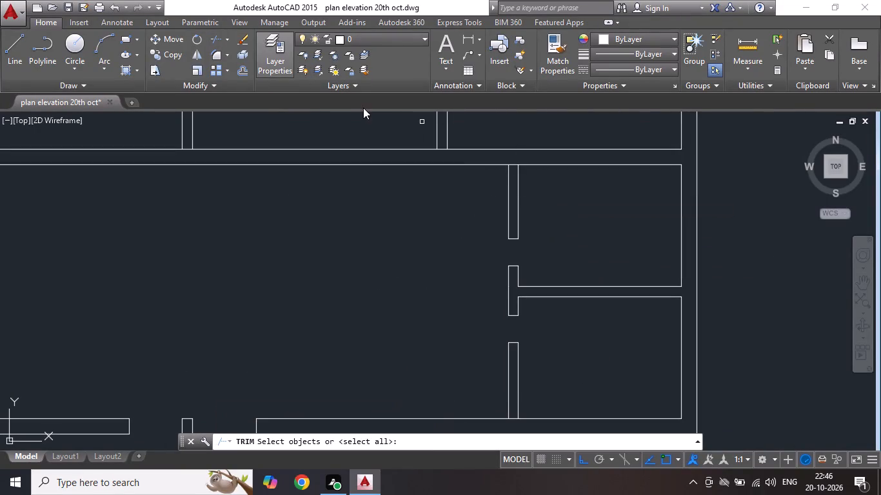
key(Return)
scroll(515, 173, up, 2)
click(515, 151)
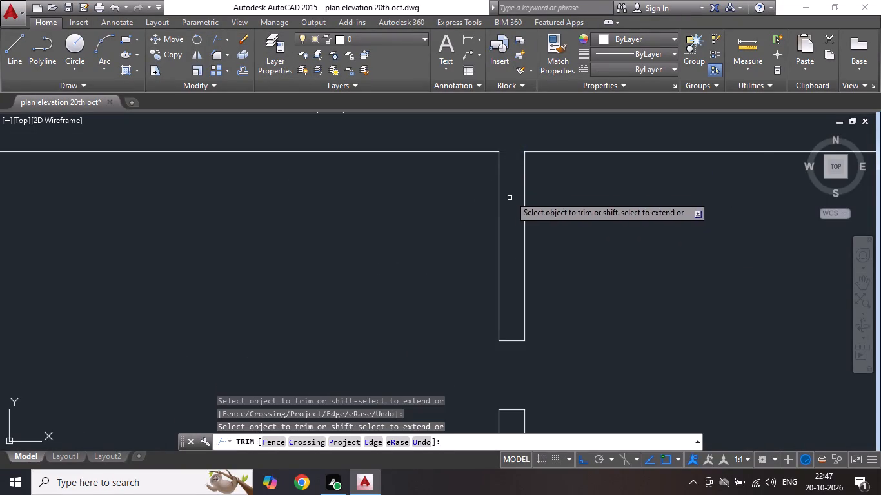
scroll(511, 193, down, 5)
scroll(516, 245, up, 2)
scroll(579, 223, down, 2)
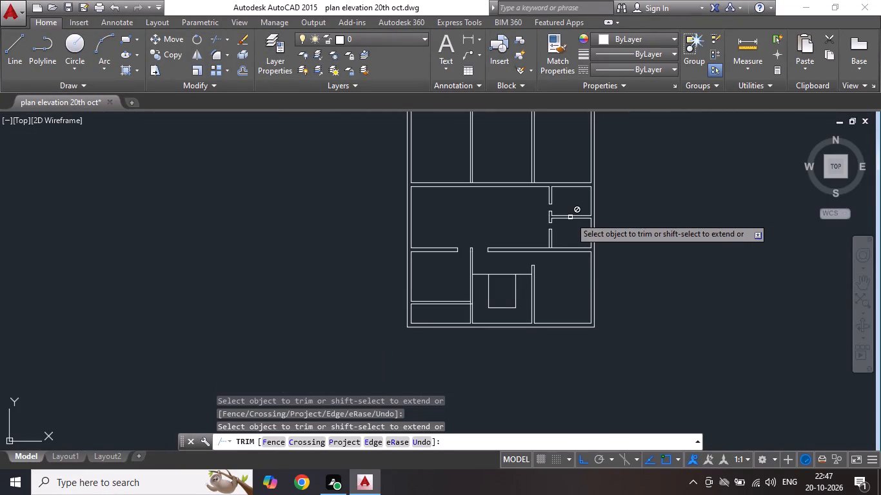
scroll(540, 234, down, 1)
key(Escape)
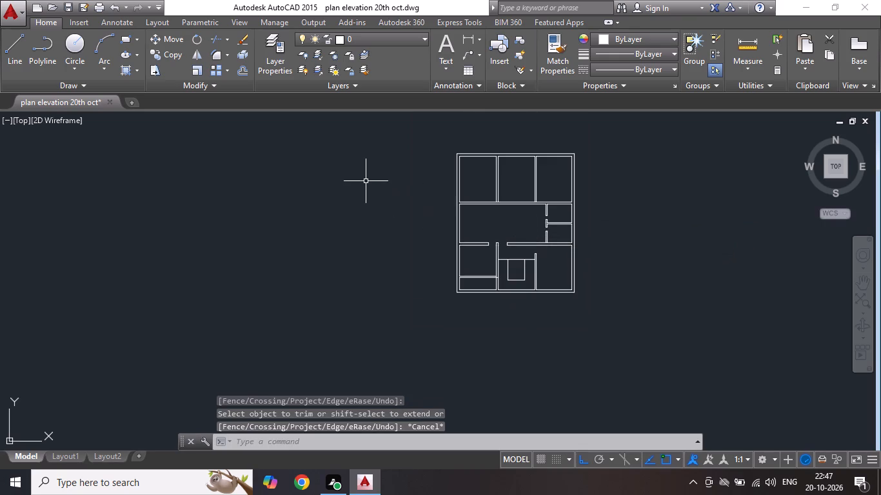
Save the drawing.
key(ctrl+s)
Draw two door-opening lines across the upper horizontal wall, one left of the first upper partition and one aligned with its left face.
click(12, 48)
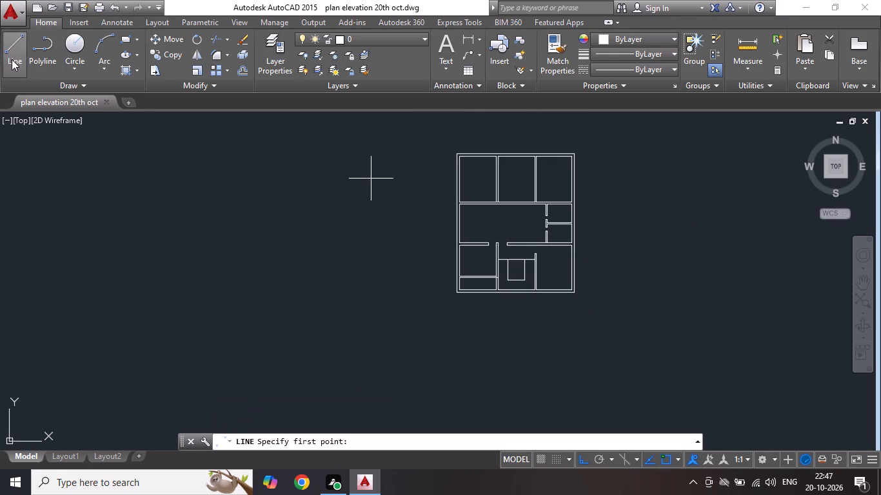
scroll(514, 229, up, 1)
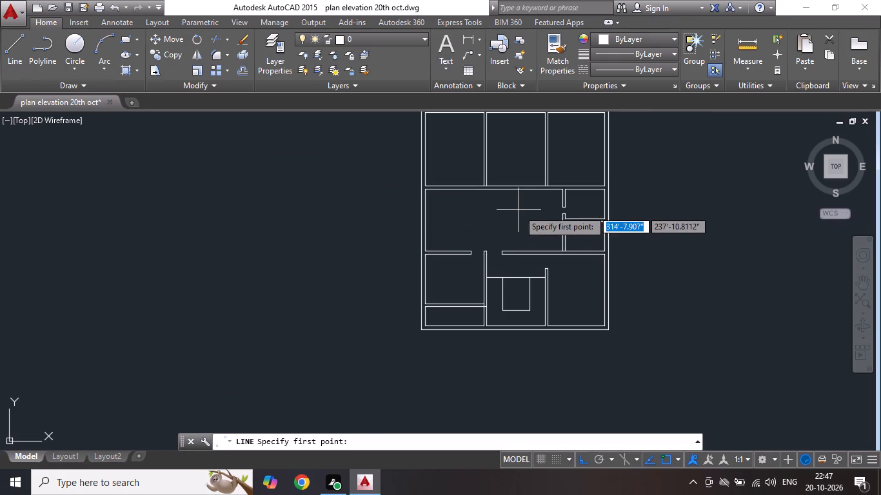
scroll(487, 193, up, 3)
click(410, 157)
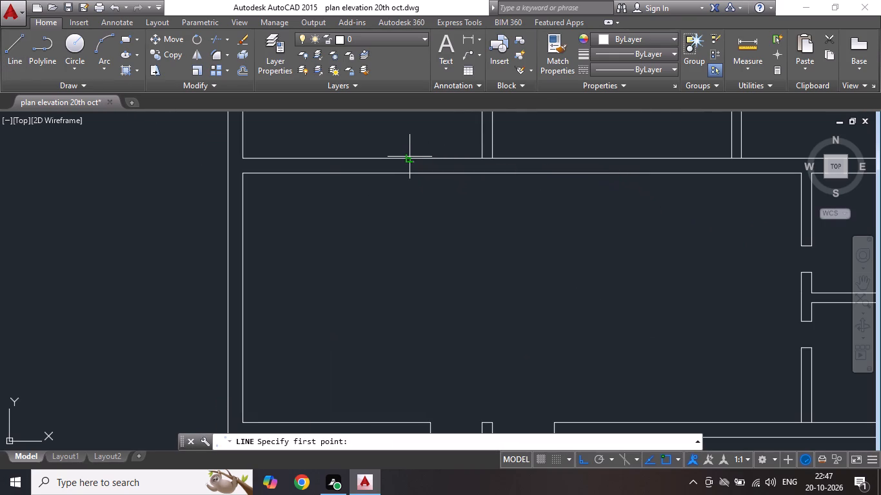
click(410, 171)
key(Escape)
click(10, 53)
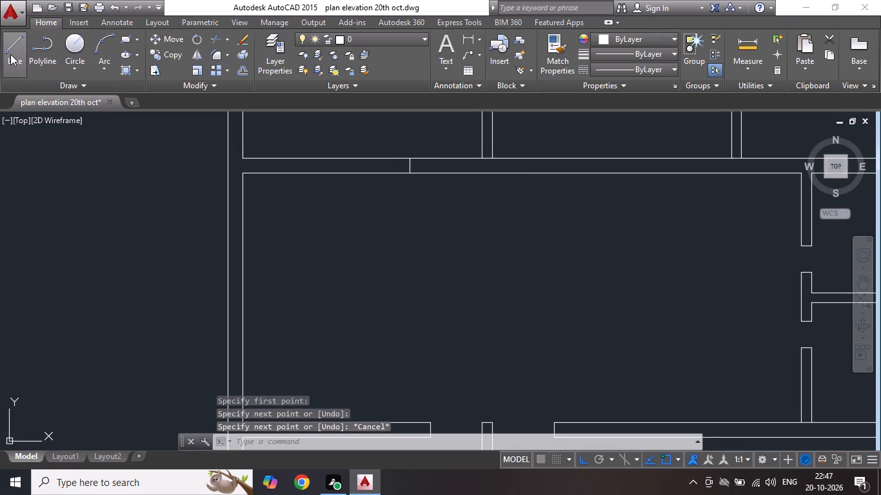
click(482, 160)
click(481, 172)
key(Escape)
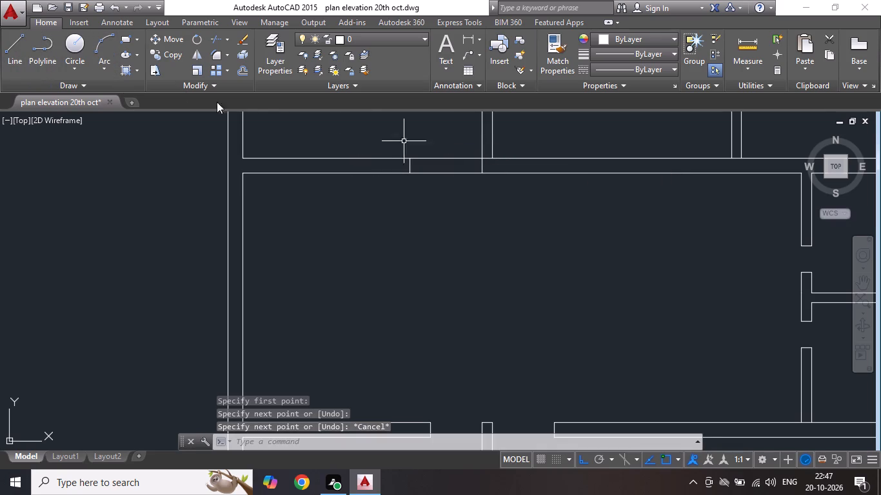
Draw two more lines across the wall, one right of the first upper partition and one continuing its right face.
click(14, 52)
click(542, 157)
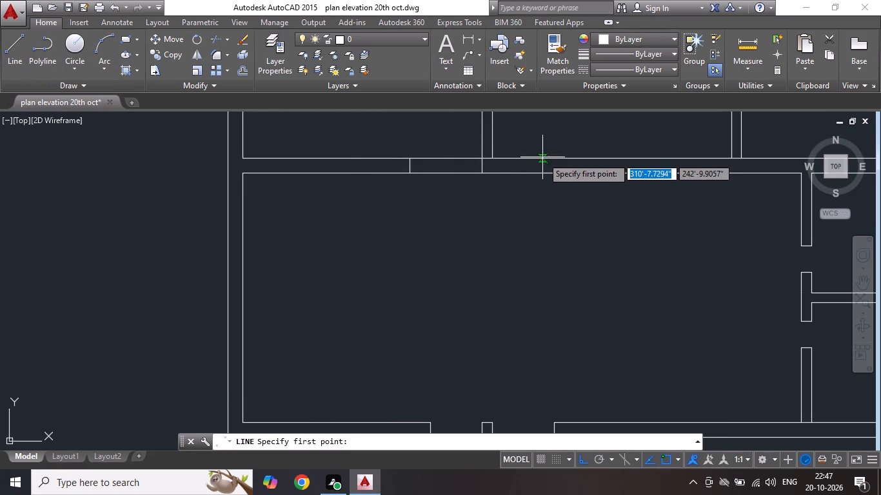
click(541, 170)
key(Escape)
click(28, 53)
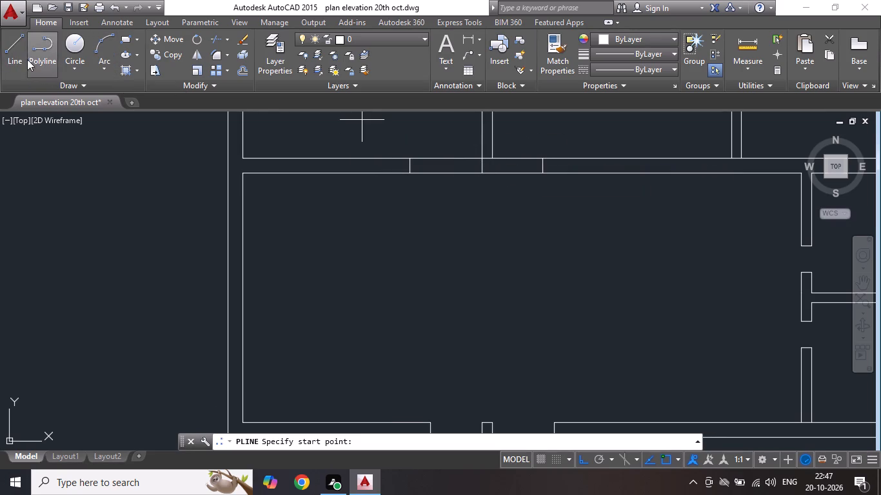
click(0, 46)
click(9, 48)
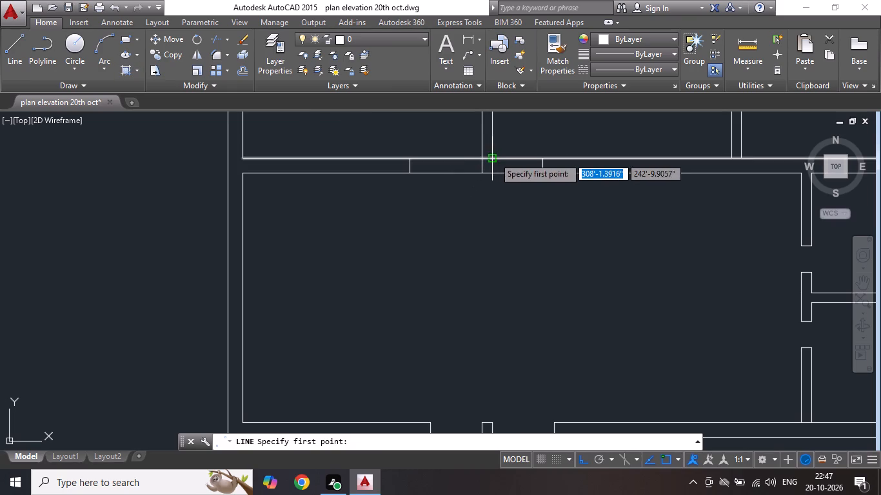
click(494, 157)
click(495, 168)
key(Escape)
Nudge the door-opening line right of the first upper partition slightly further right.
drag(530, 149, 536, 157)
click(559, 211)
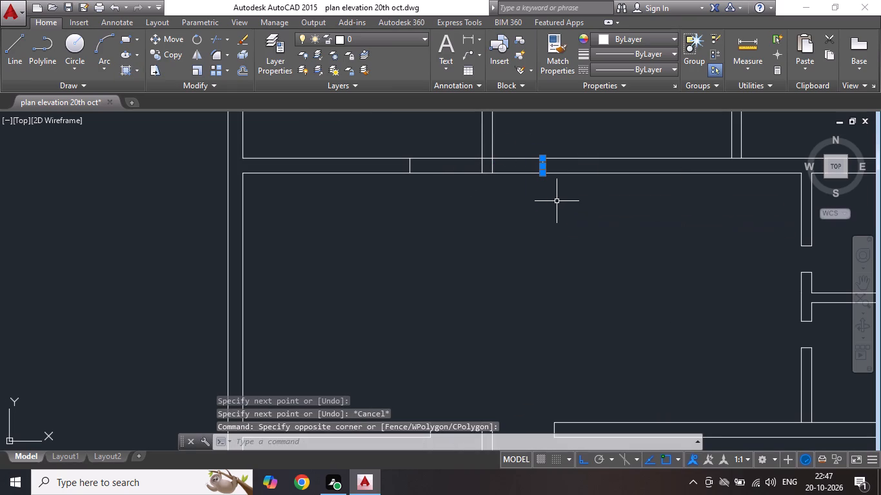
key(ctrl+Right)
key(ctrl+Right)
key(ctrl+Right)
key(Escape)
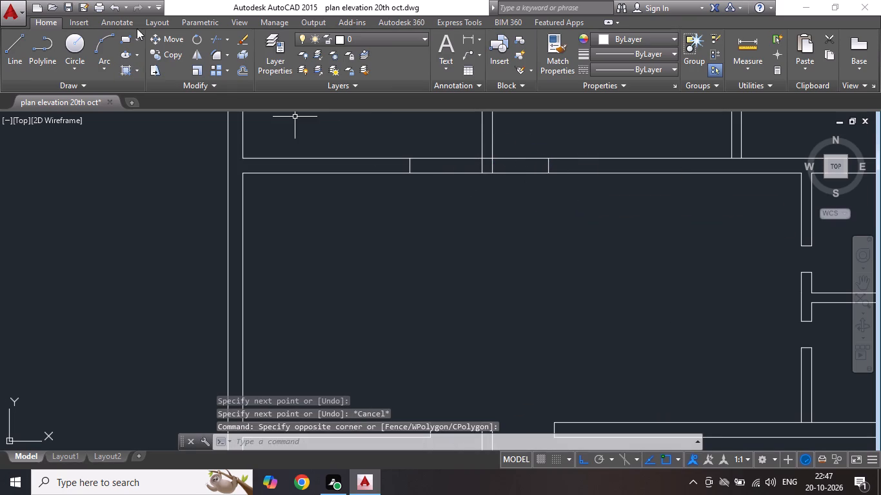
key(Escape)
Trim the upper horizontal wall's lines on both sides of the first upper partition to open two doorways.
click(209, 42)
key(Return)
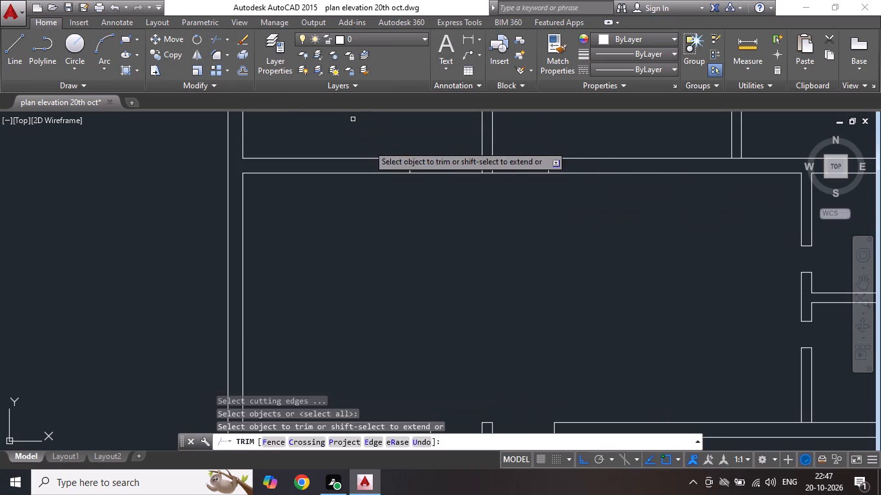
drag(435, 142, 440, 158)
click(437, 200)
drag(515, 142, 521, 155)
click(520, 195)
scroll(497, 153, up, 1)
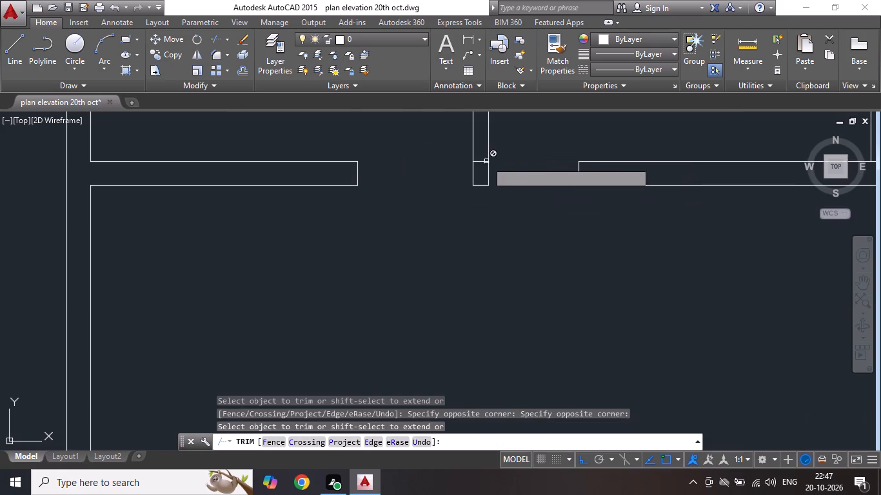
Erase the leftover wall segment crossing the lower end of the first upper partition.
key(Escape)
drag(458, 157, 477, 159)
click(506, 165)
key(Delete)
scroll(478, 226, down, 4)
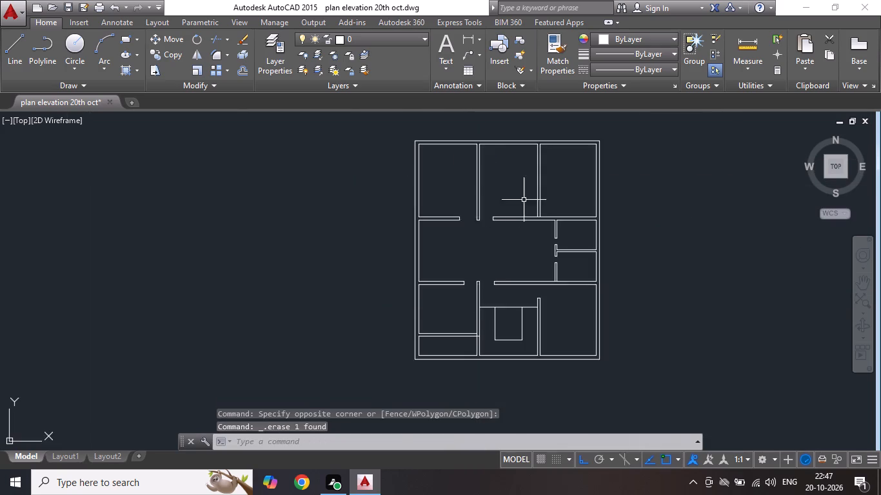
Draw a 9" door-opening line across the upper horizontal wall just right of the second upper partition.
scroll(524, 200, up, 2)
click(22, 55)
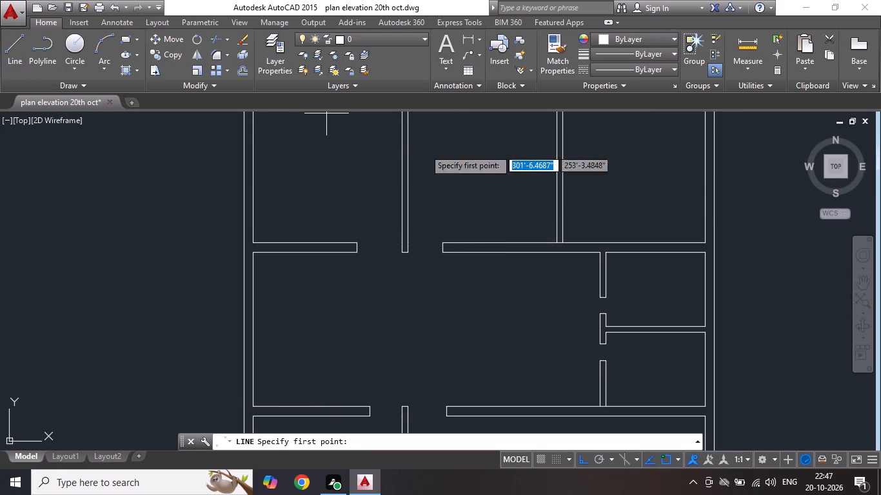
scroll(584, 260, up, 3)
click(495, 192)
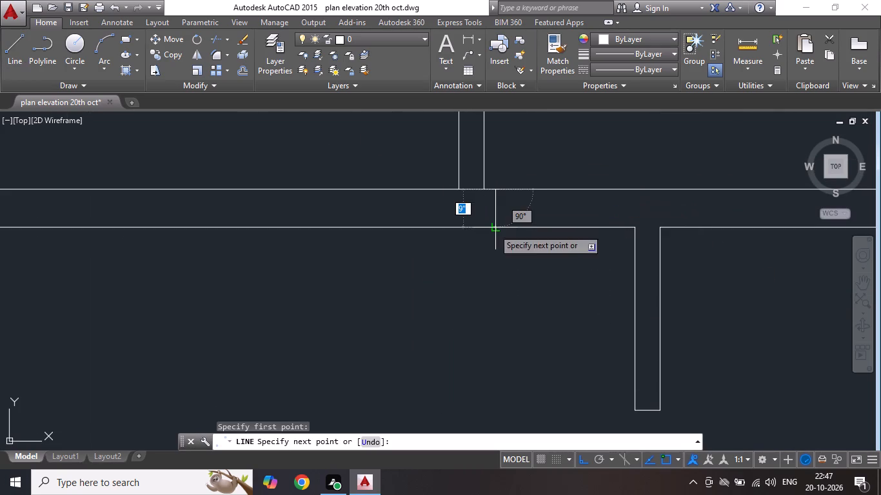
click(493, 229)
key(Escape)
Copy the new door-opening line to the right, just short of the middle-bay vertical partition.
click(489, 177)
click(508, 248)
right_click(508, 246)
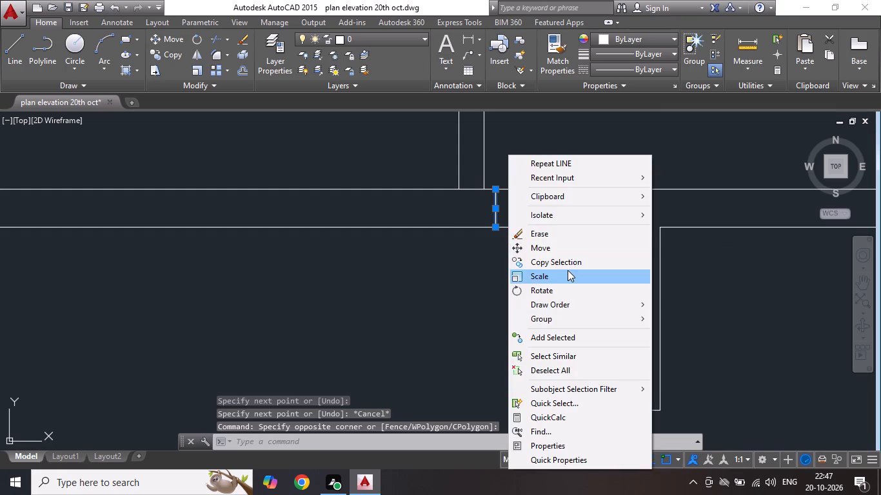
click(564, 264)
click(490, 277)
click(606, 282)
key(Escape)
key(Escape)
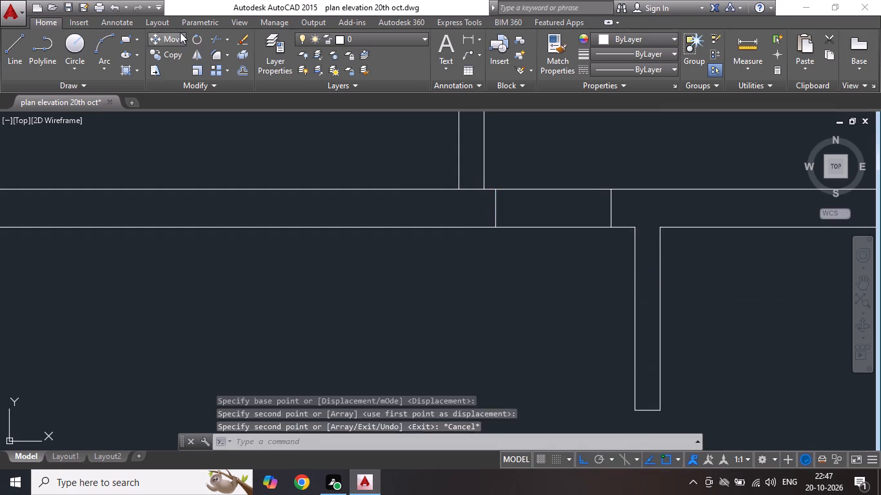
Trim the wall lines between the two door-opening lines and the wall line between the second upper partition's faces.
click(218, 37)
key(Return)
drag(546, 175, 548, 188)
click(535, 259)
click(526, 170)
click(466, 189)
scroll(495, 254, down, 3)
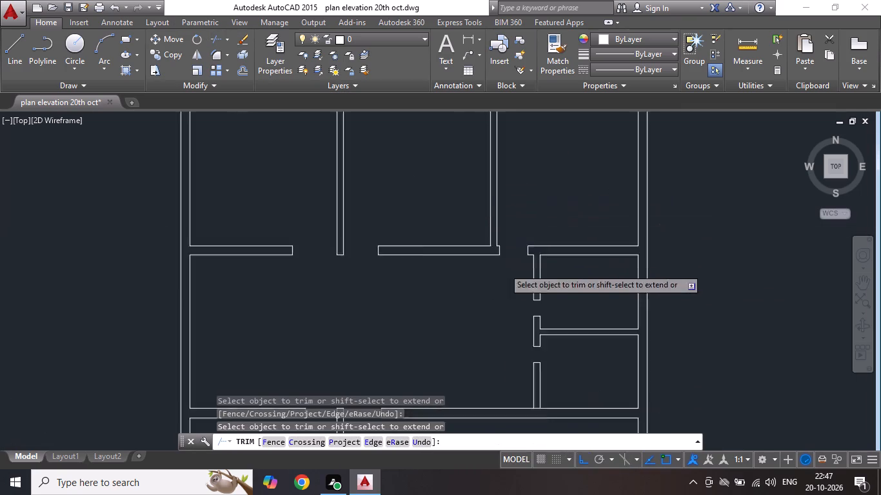
scroll(505, 270, down, 1)
scroll(382, 168, down, 2)
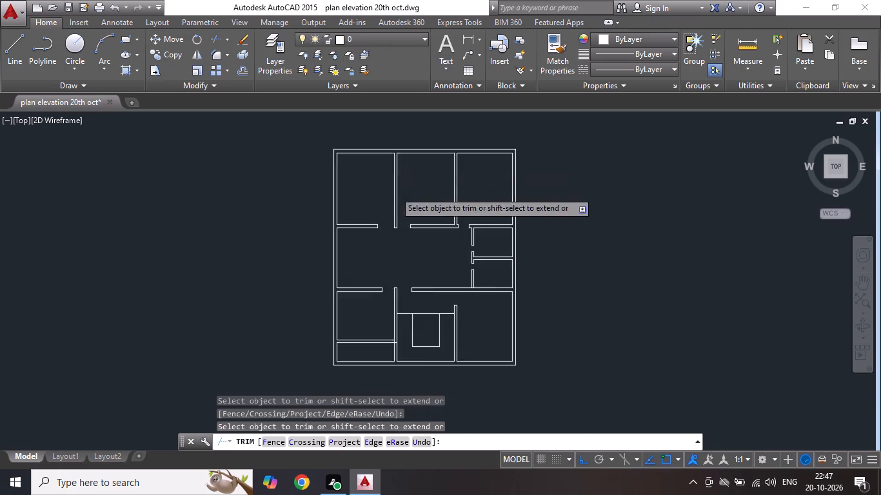
scroll(390, 184, up, 2)
key(Escape)
key(Escape)
Save the drawing.
key(ctrl+s)
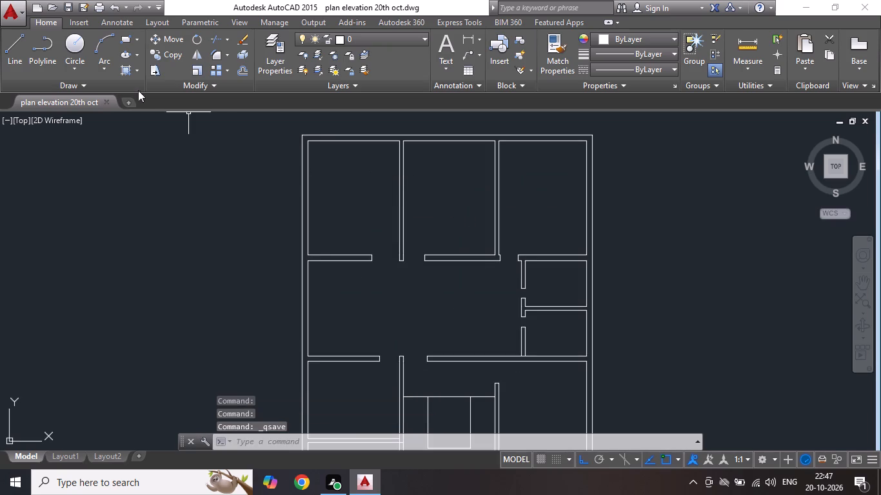
Draw a stepped counter outline in the upper-left room: about 9'-2" left from the partition, about 6'-3" down, and left to the outer wall.
click(23, 48)
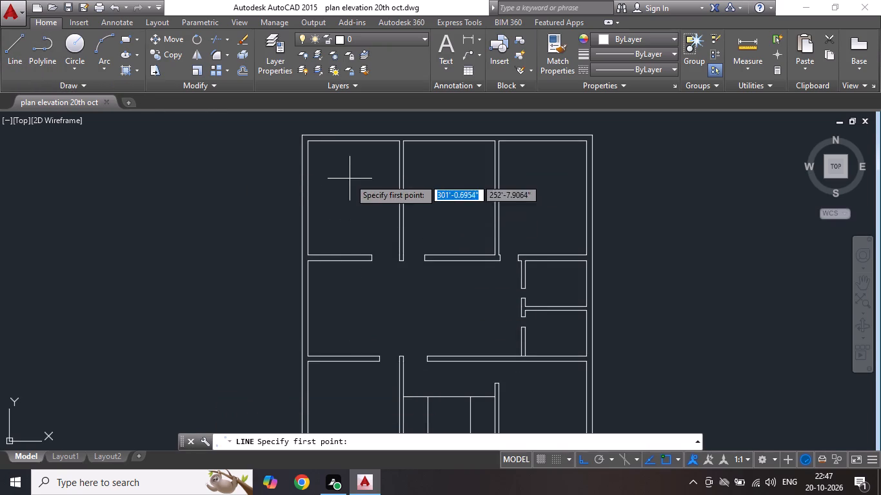
scroll(366, 139, up, 1)
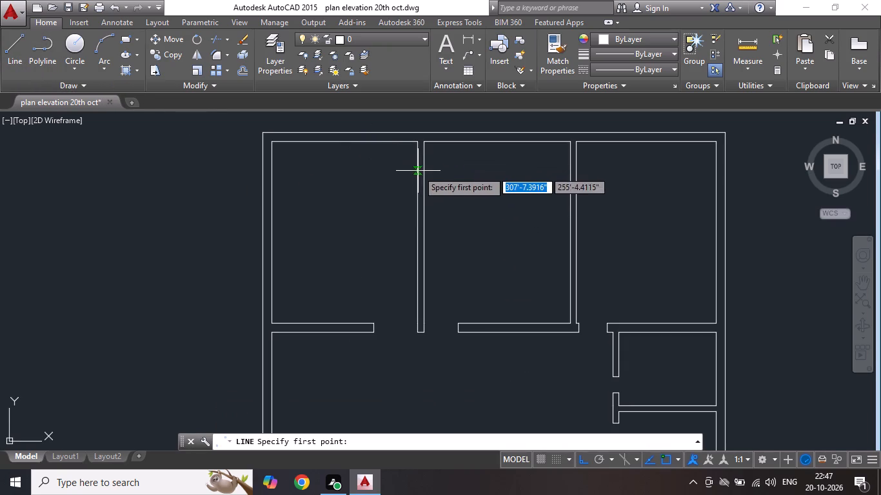
click(418, 171)
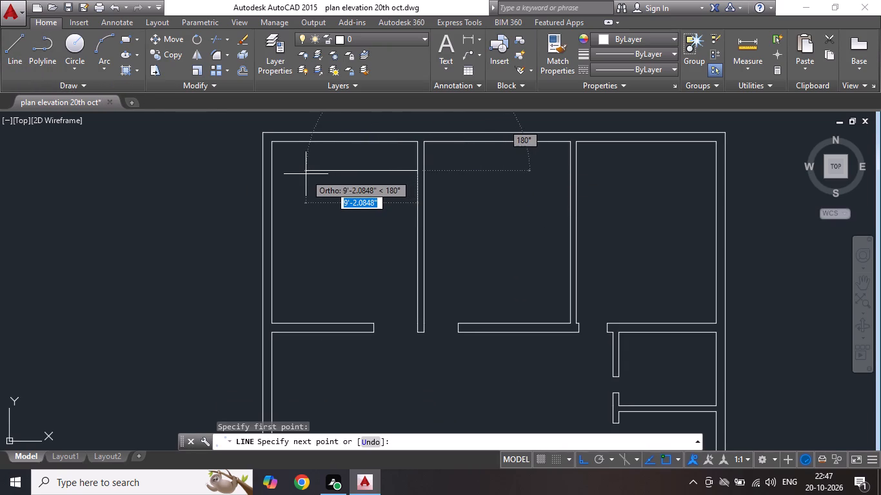
click(304, 173)
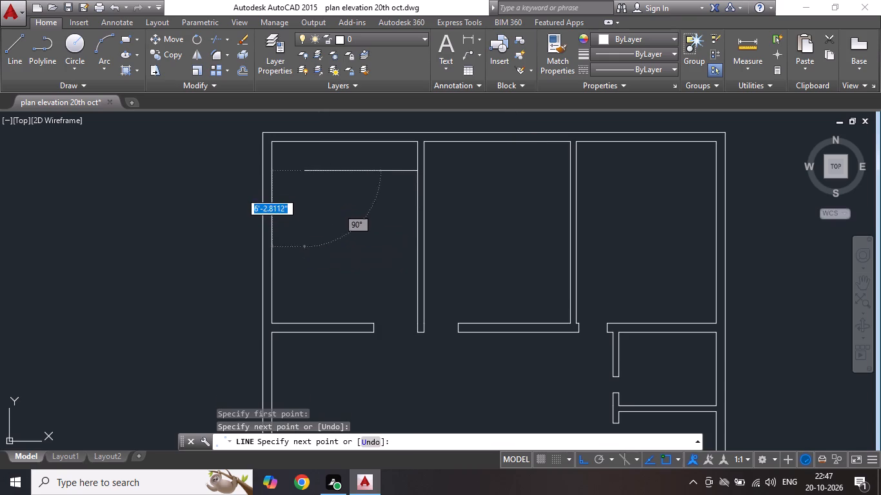
click(304, 247)
click(276, 245)
key(Escape)
Save the drawing.
scroll(332, 244, down, 2)
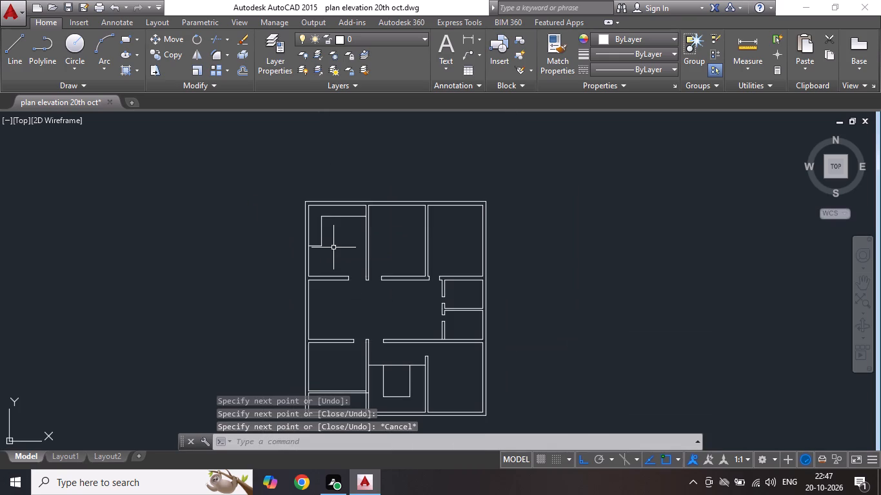
key(ctrl+s)
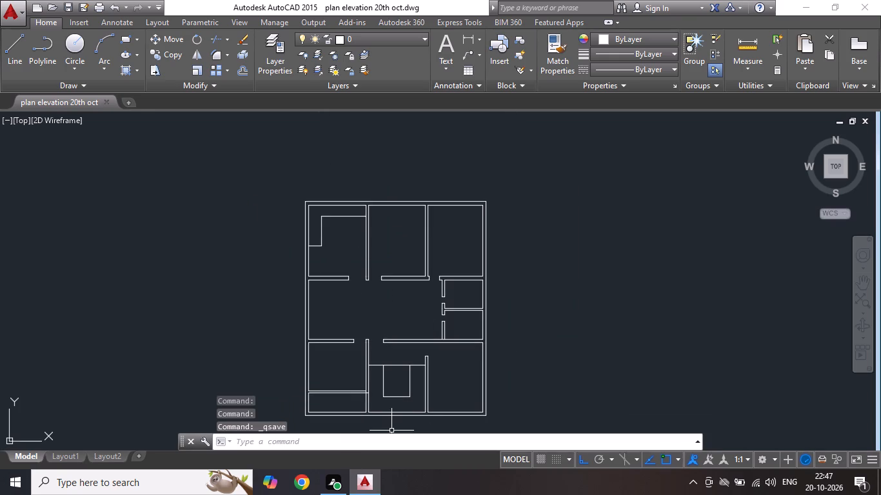
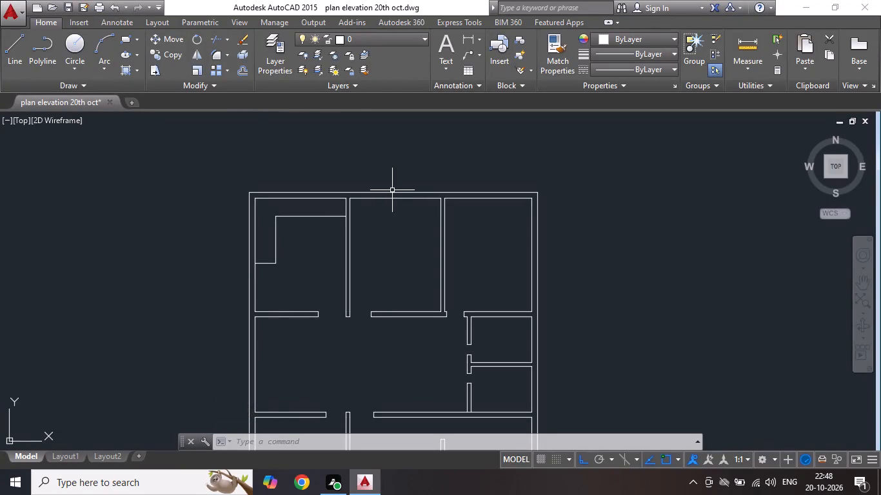
Hatch the stepped counter area in the upper-left room with the ANGLE pattern.
click(141, 72)
click(138, 72)
click(166, 84)
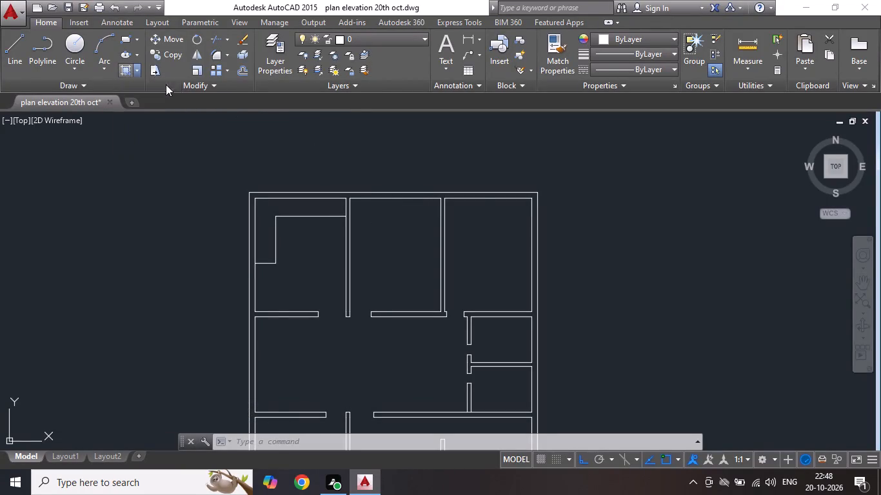
click(183, 63)
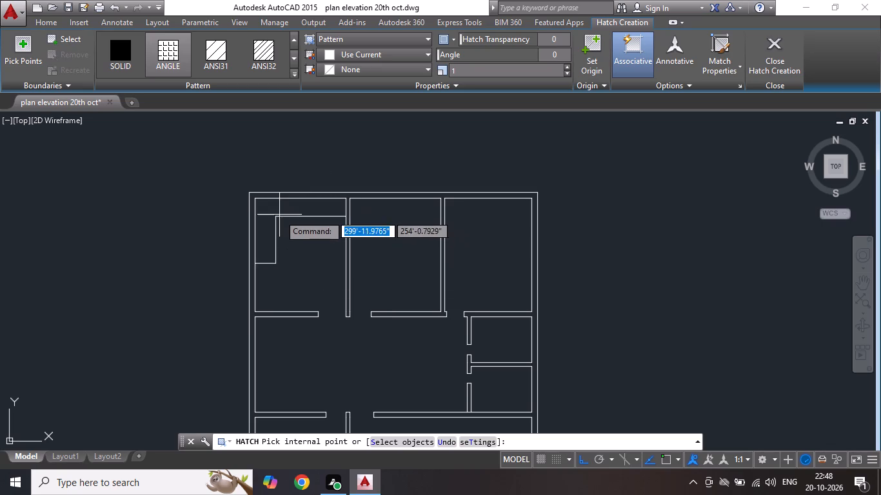
click(279, 215)
key(Escape)
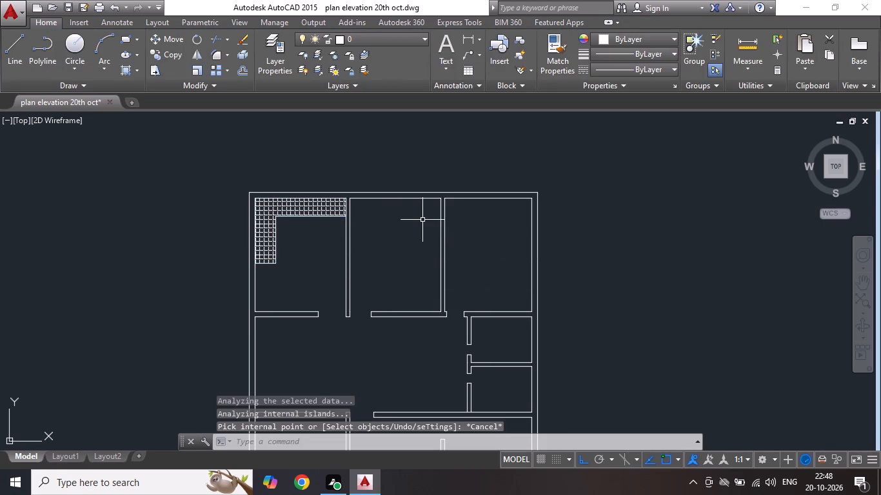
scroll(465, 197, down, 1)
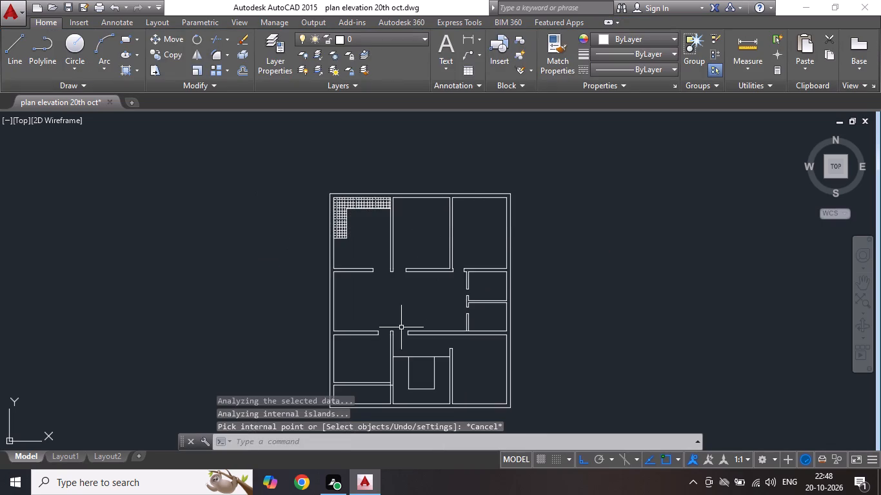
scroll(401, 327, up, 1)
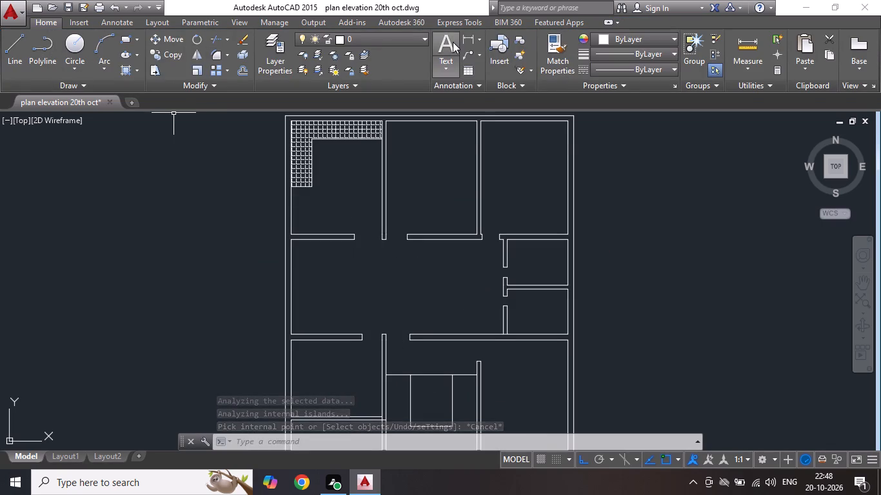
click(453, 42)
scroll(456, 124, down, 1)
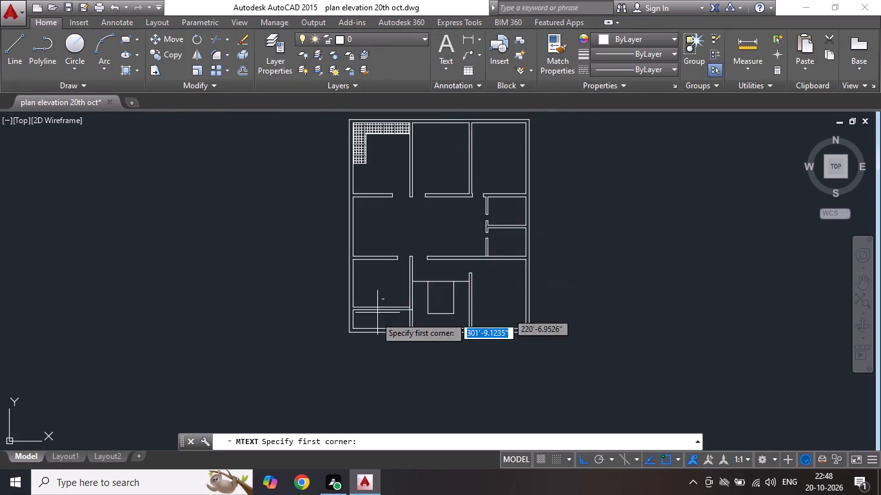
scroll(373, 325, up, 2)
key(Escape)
Draw a short closing line across the lower-left horizontal partition, in line with the door-opening edge of the wall above.
click(11, 50)
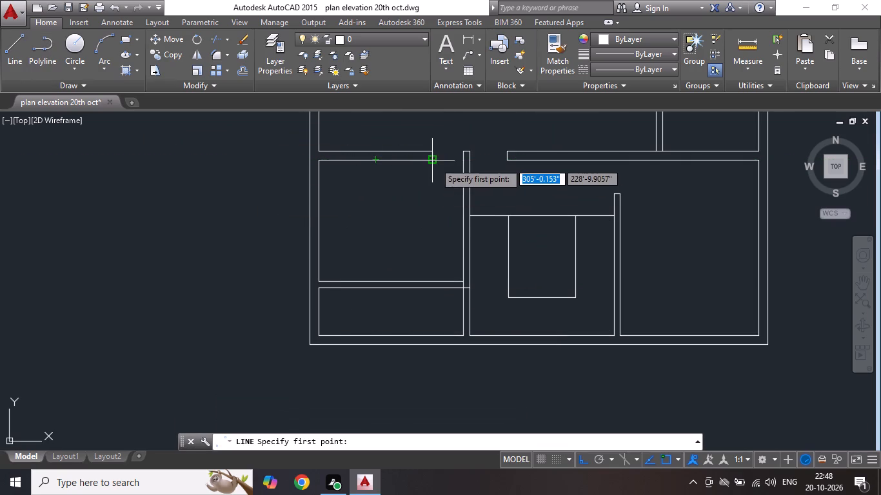
click(428, 278)
click(432, 287)
key(Escape)
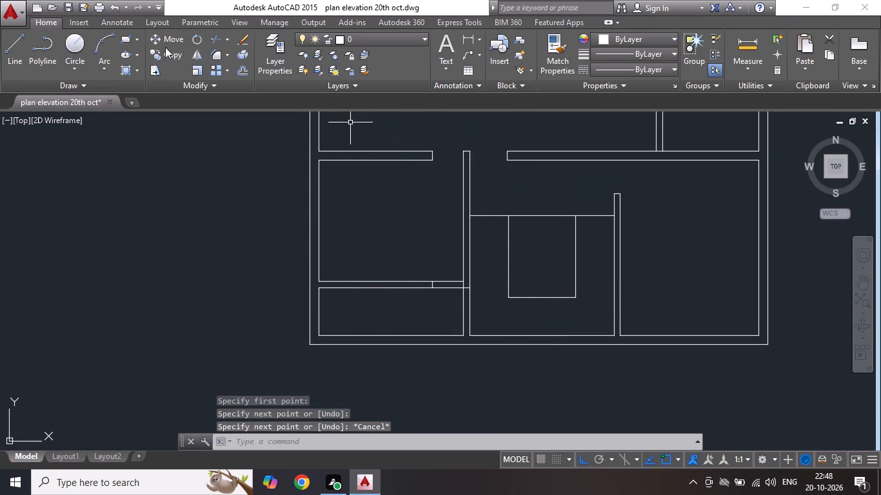
Trim both lines of the lower-left horizontal partition between the new closing line and the vertical partition to form a door opening.
click(219, 40)
key(Return)
scroll(454, 282, up, 2)
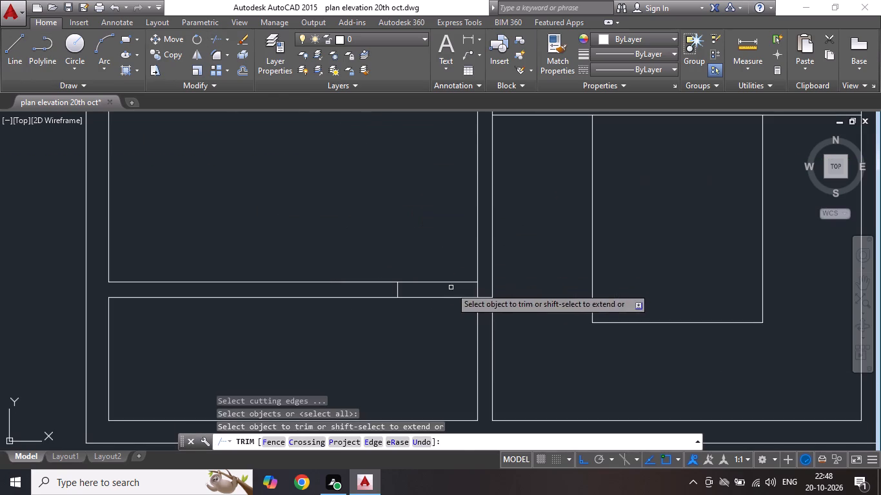
click(451, 287)
drag(441, 316, 437, 296)
click(434, 271)
click(431, 313)
key(Escape)
Delete the leftover short line between the two faces of the vertical partition beside the new opening.
drag(470, 285, 481, 296)
click(536, 327)
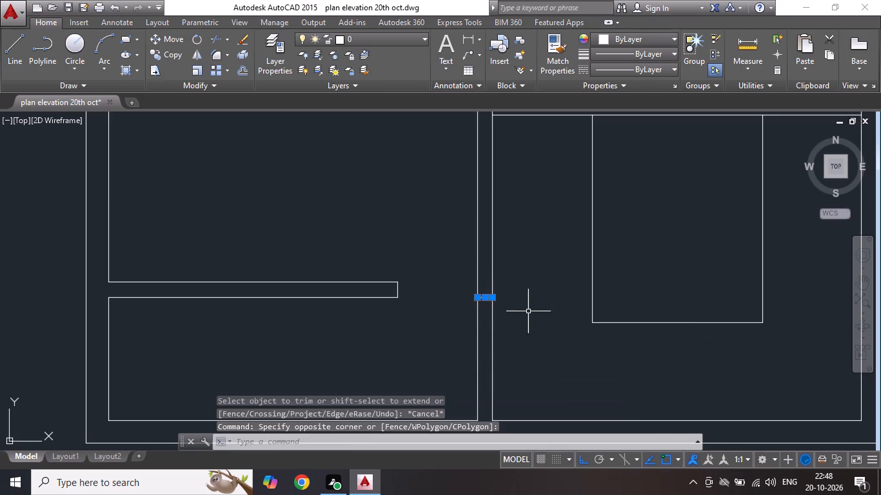
key(Delete)
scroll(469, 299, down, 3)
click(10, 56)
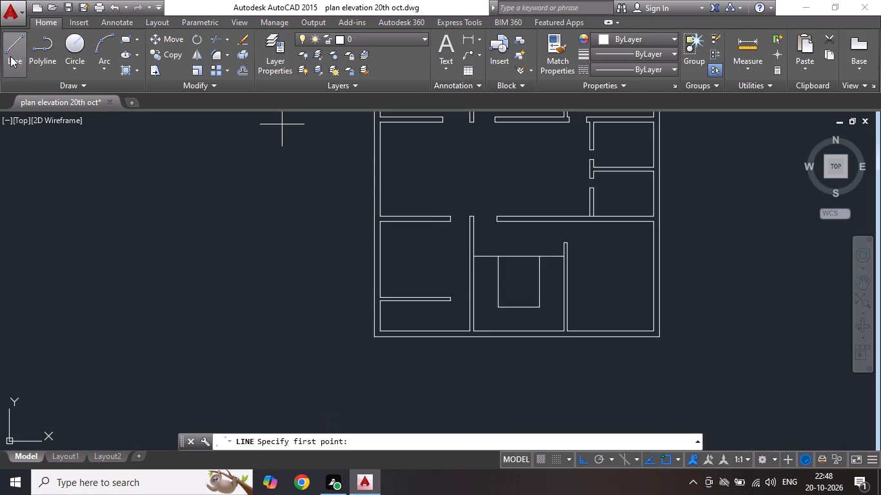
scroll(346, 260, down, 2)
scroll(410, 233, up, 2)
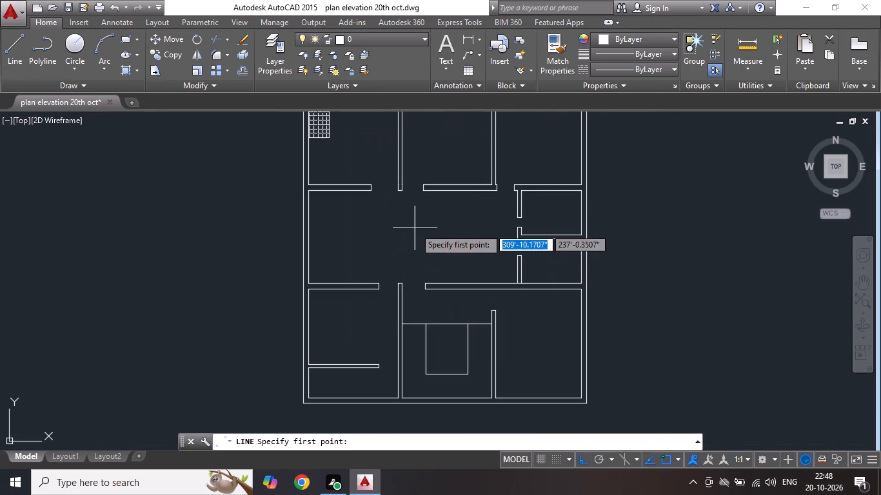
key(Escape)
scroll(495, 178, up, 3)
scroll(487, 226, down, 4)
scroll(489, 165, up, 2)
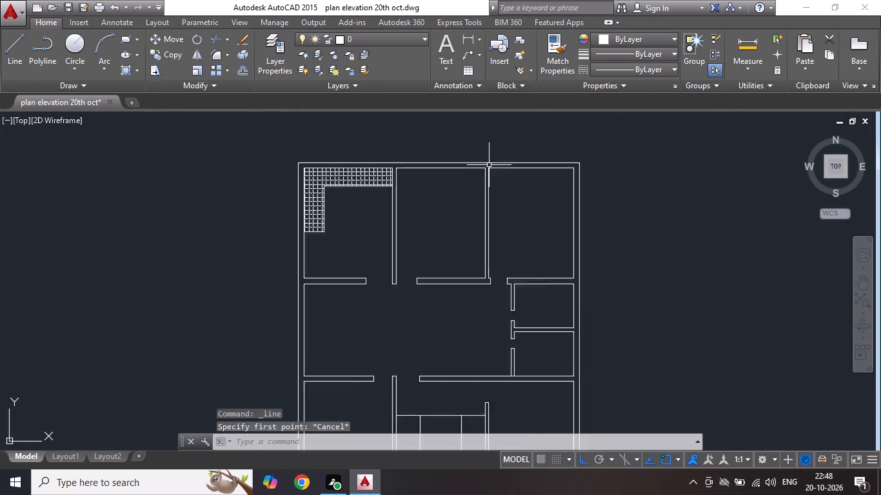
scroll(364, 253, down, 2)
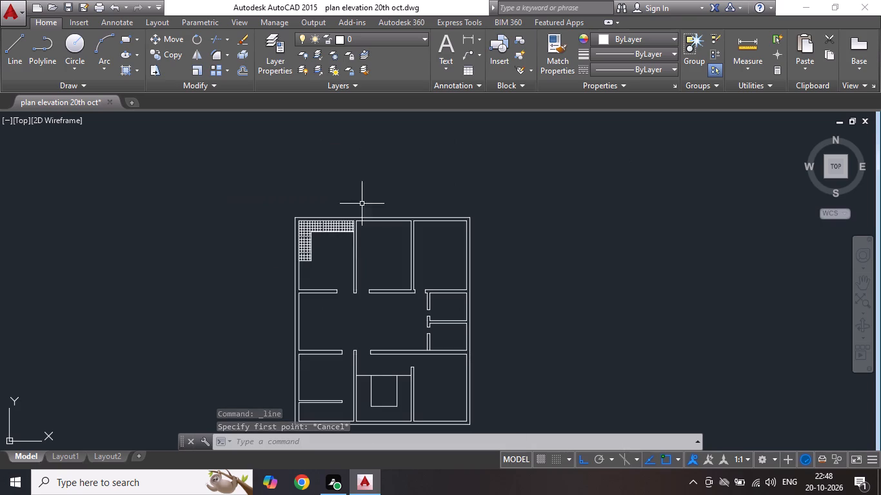
Add the multiline text label BED ROOM in the upper middle room.
click(450, 40)
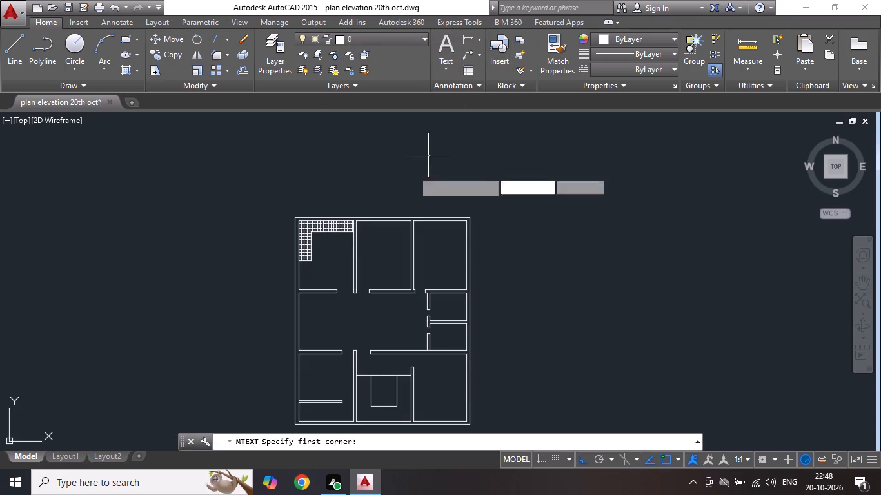
scroll(363, 206, up, 1)
scroll(369, 269, up, 1)
drag(371, 271, 386, 278)
click(458, 304)
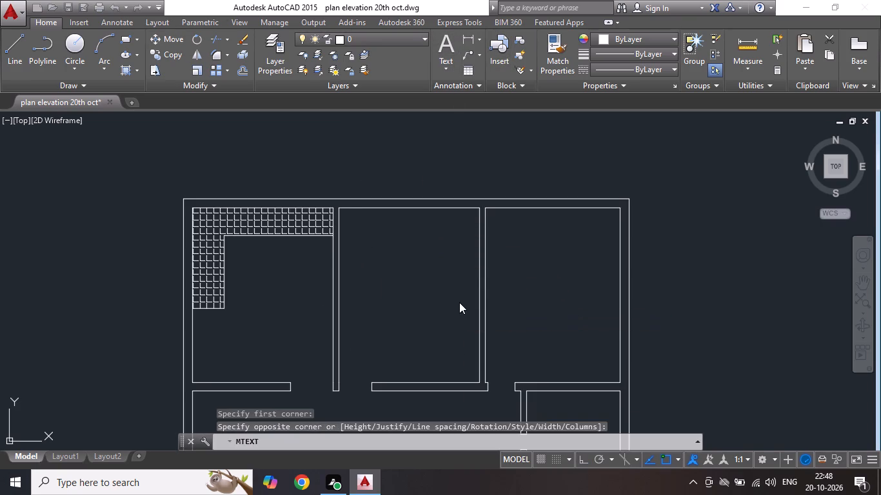
text(bed)
key(space)
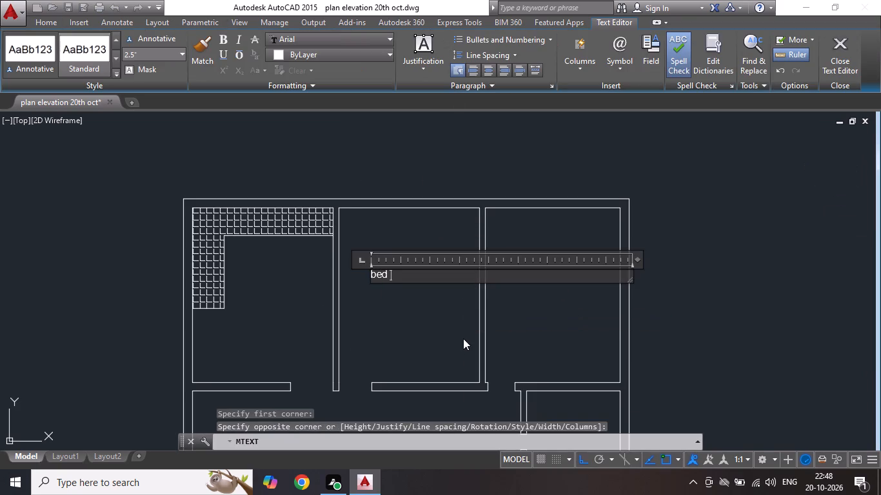
key(BackSpace)
key(BackSpace)
key(BackSpace)
text(BED ROOM)
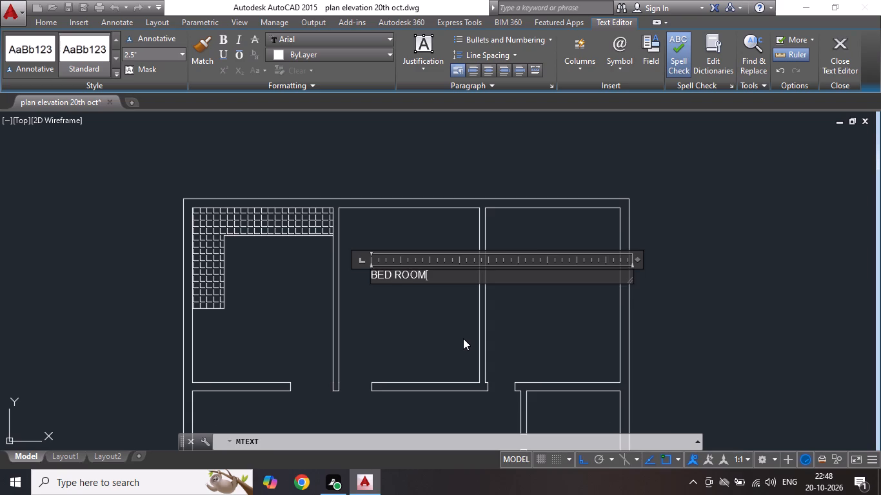
key(Return)
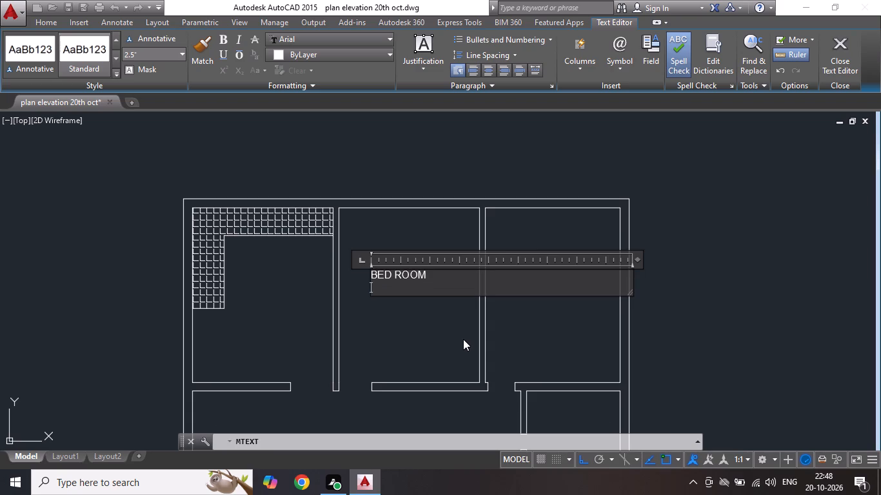
click(419, 204)
Set the text height of the BED ROOM label to 9".
double_click(372, 273)
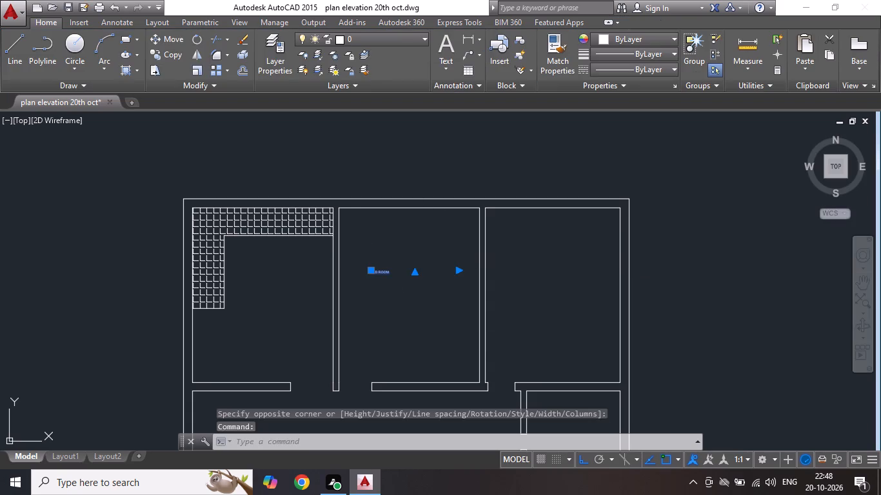
key(ctrl+a)
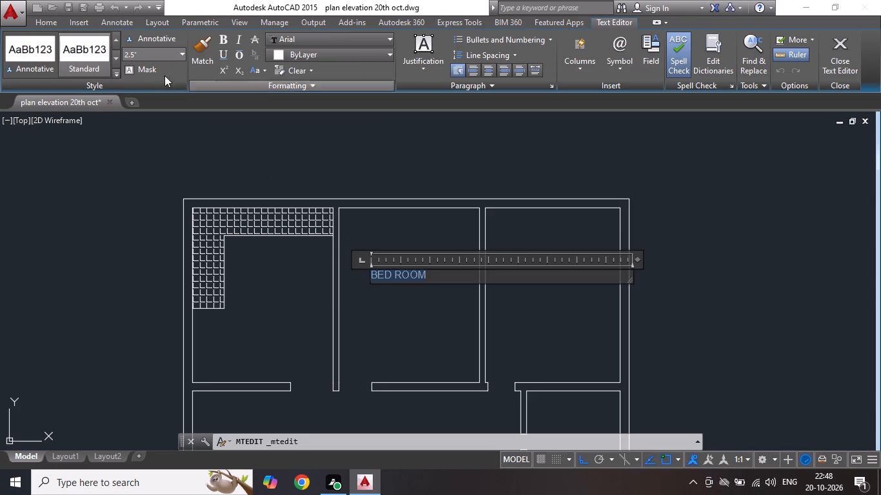
click(154, 57)
key(4)
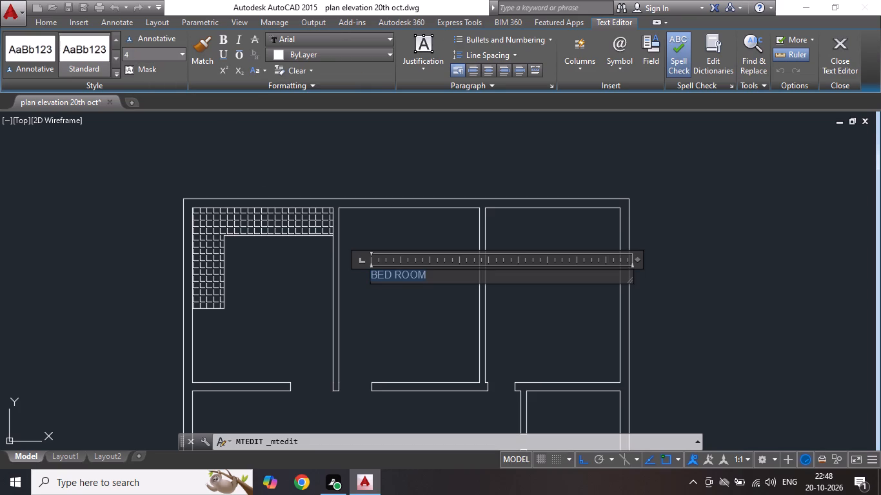
key(BackSpace)
text(9")
key(Return)
click(453, 192)
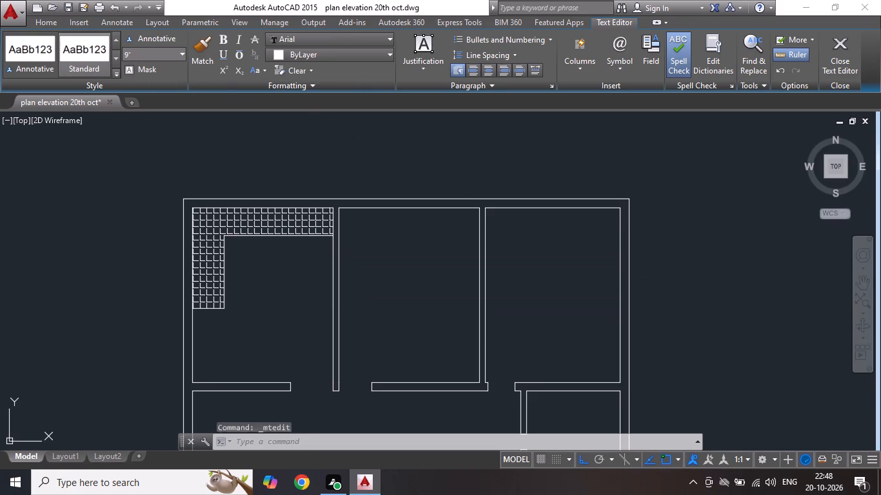
Copy the BED ROOM label into the upper-right room.
click(408, 285)
click(405, 279)
key(ctrl+c)
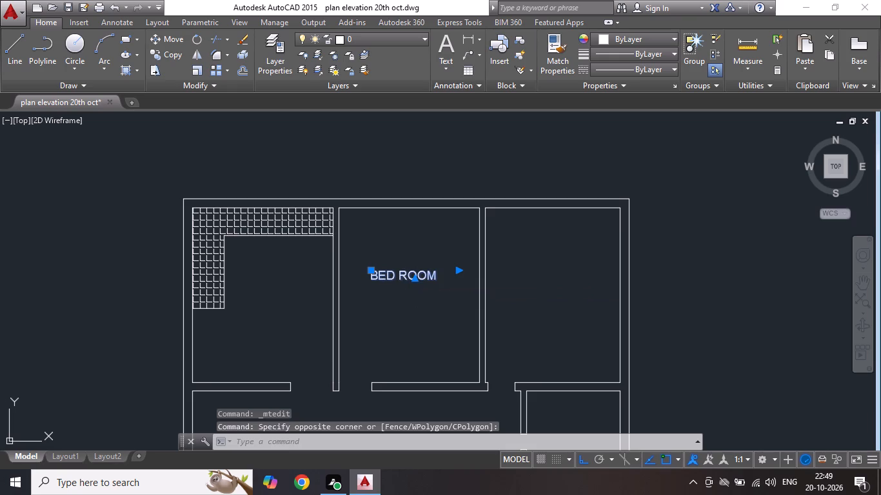
key(ctrl+v)
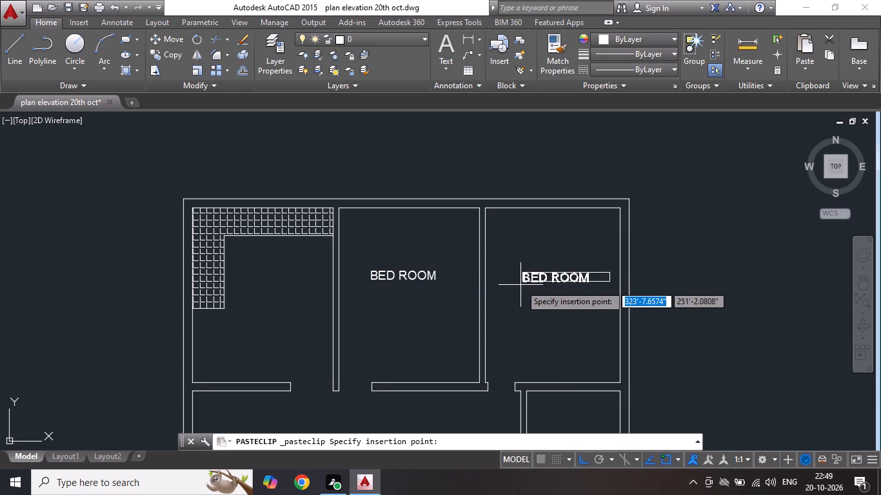
click(520, 285)
Paste another copy of the label in the upper-left room and change its text to KITCHEN.
key(ctrl+v)
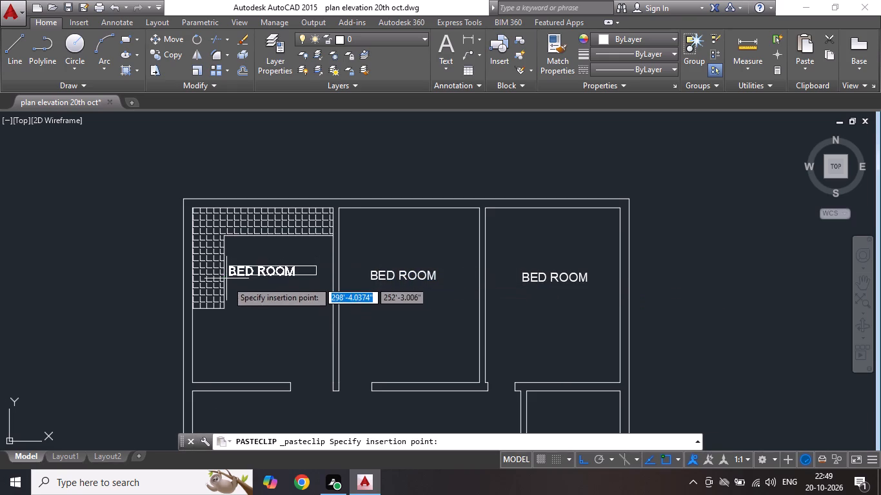
click(241, 294)
double_click(249, 281)
key(ctrl+a)
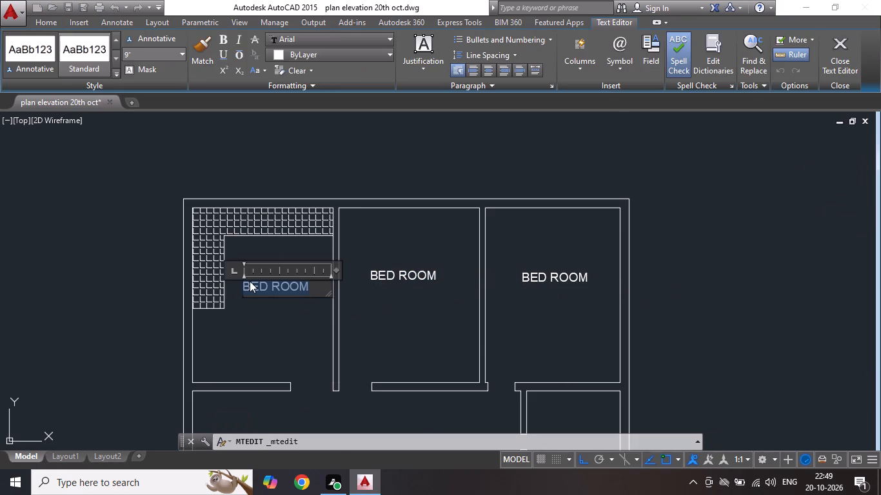
text(KITCHEN)
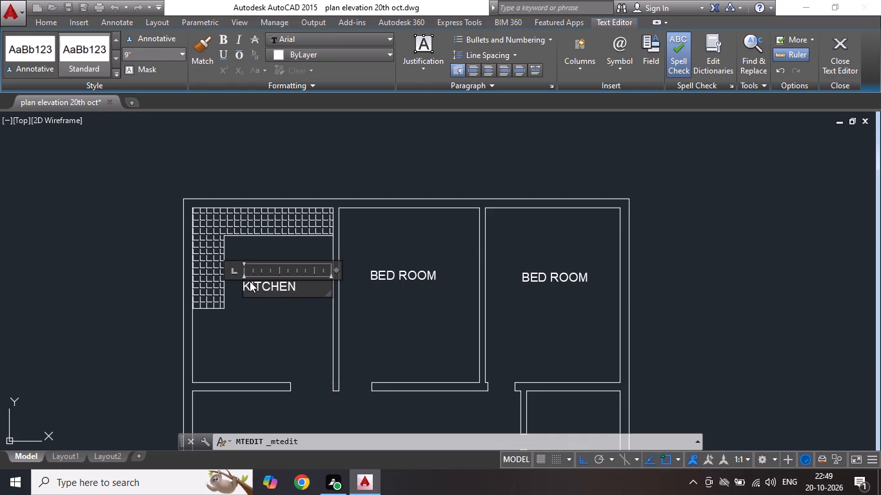
key(Return)
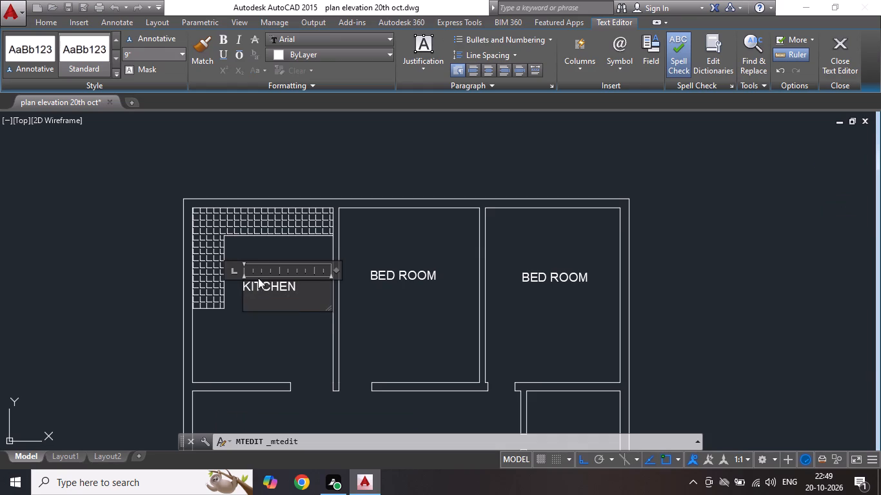
click(261, 231)
Nudge the KITCHEN label straight up until it sits just below the hatched counter.
click(256, 297)
click(253, 287)
click(250, 285)
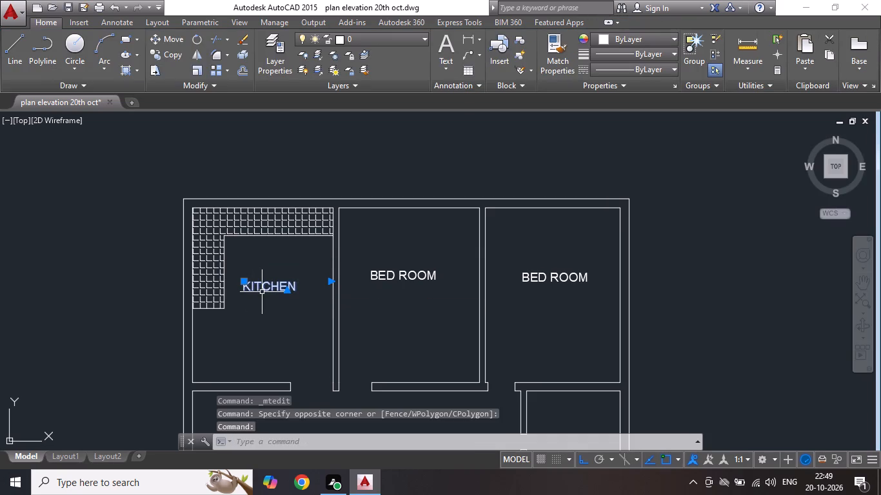
key(ctrl+Up)
key(ctrl+Up)
key(ctrl+Up)
key(ctrl+Up)
key(ctrl+Up)
key(ctrl+Up)
key(ctrl+Up)
key(ctrl+Up)
key(ctrl+Up)
key(ctrl+Up)
key(ctrl+Up)
key(ctrl+Up)
key(ctrl+Up)
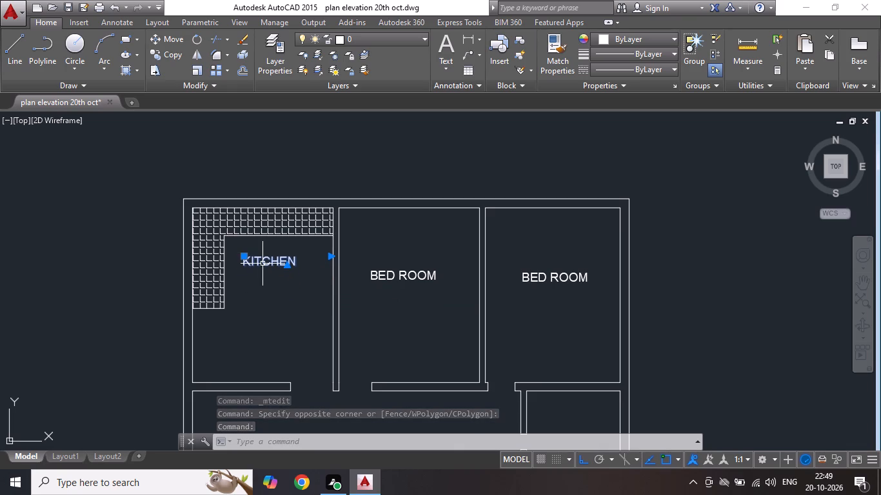
key(Escape)
Copy the KITCHEN label straight down within the same room and change the copy's text to DINNING.
click(264, 262)
right_click(260, 262)
click(336, 265)
drag(322, 276, 319, 283)
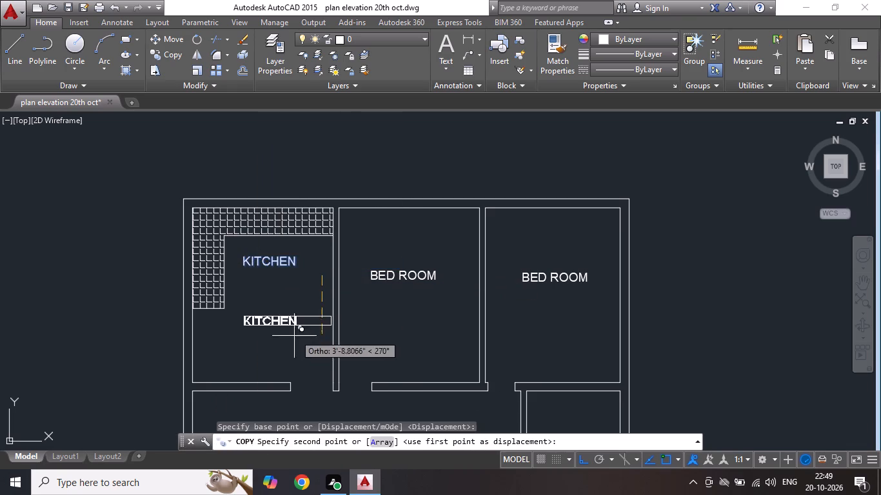
click(281, 355)
key(Escape)
double_click(275, 338)
key(ctrl+a)
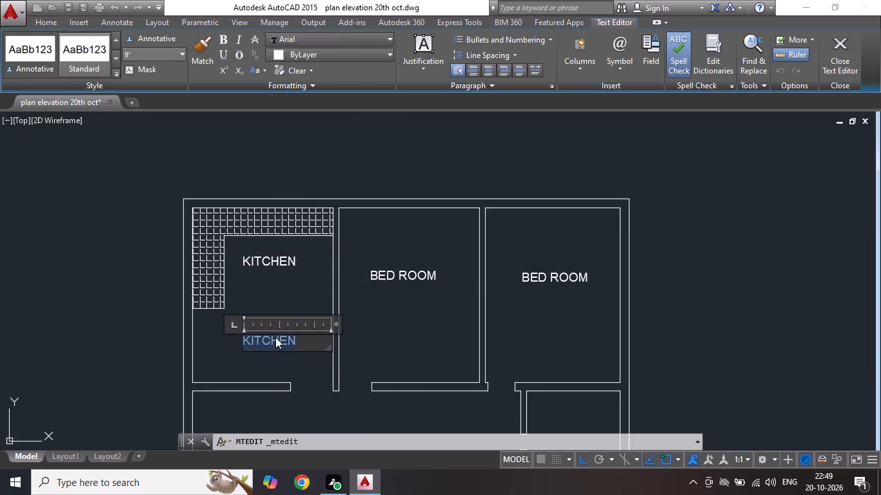
text(DI)
text(NNING)
drag(262, 258, 264, 249)
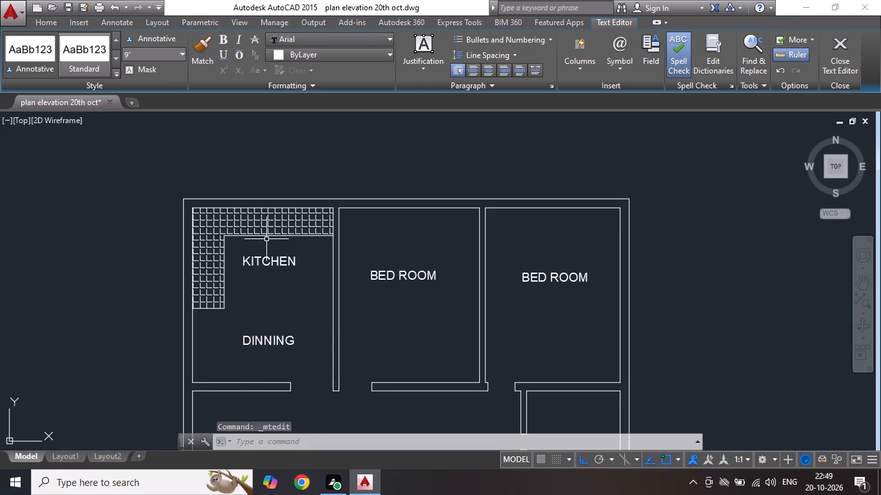
Copy the upper-right BED ROOM label into the upper of the two small rooms along the right wall.
scroll(282, 289, down, 2)
scroll(339, 329, up, 1)
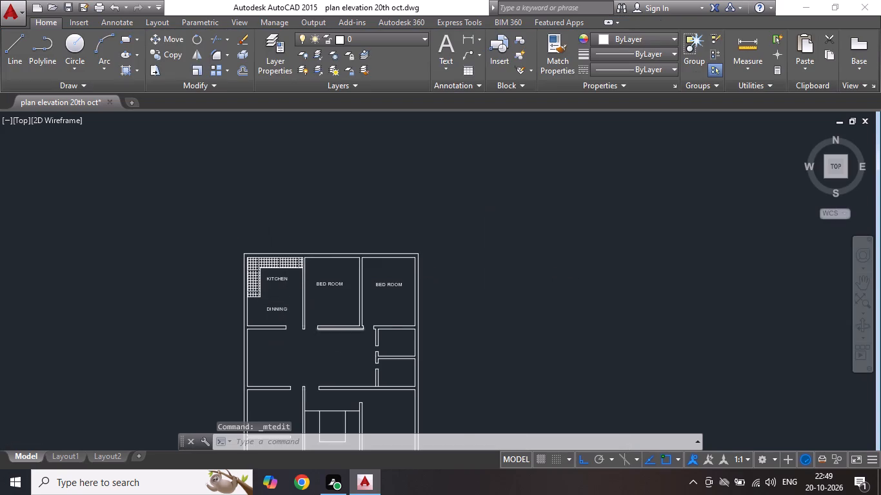
scroll(339, 329, up, 1)
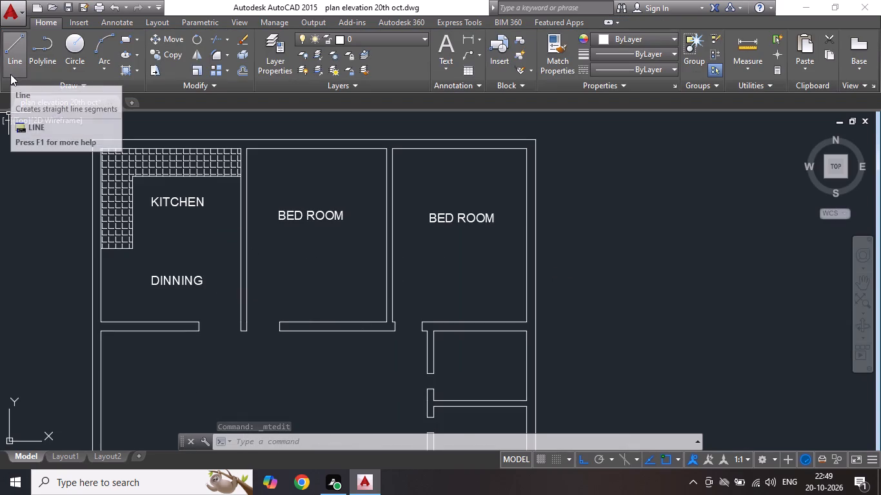
click(483, 219)
key(ctrl+c)
key(ctrl+v)
scroll(481, 162, down, 2)
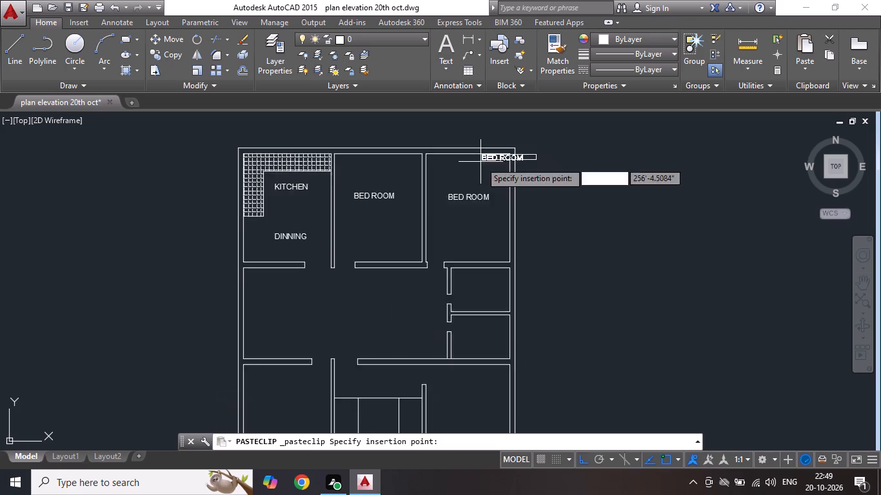
scroll(468, 243, up, 2)
click(467, 246)
Change the text of the label copy in the upper small room to W.C & BATH.
double_click(470, 240)
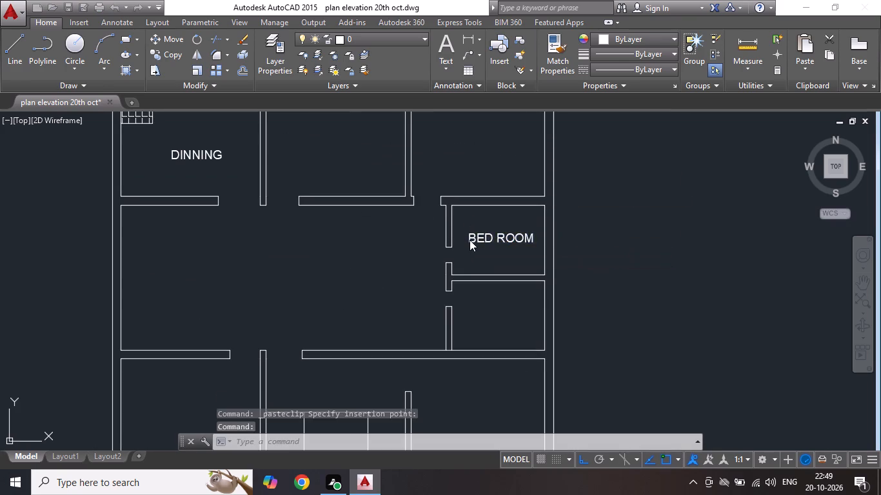
key(ctrl+a)
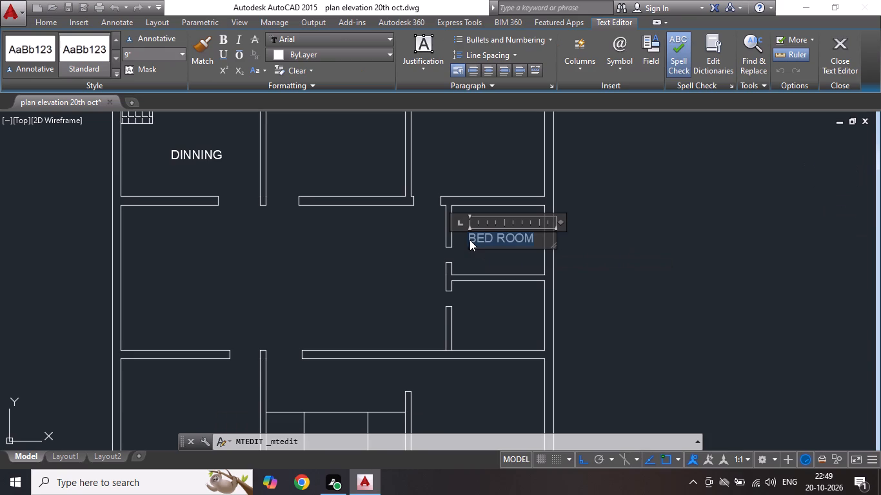
text(W.C)
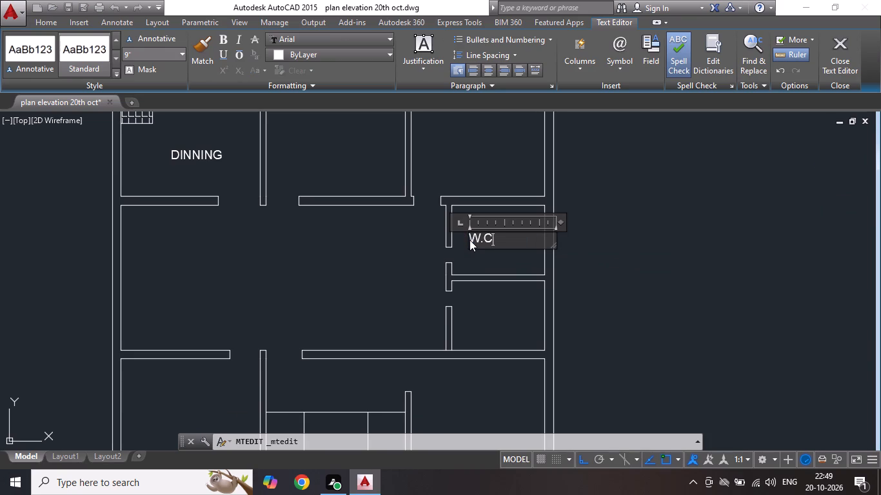
key(space)
key(space)
text(&)
key(space)
key(b)
text(ATH)
click(463, 174)
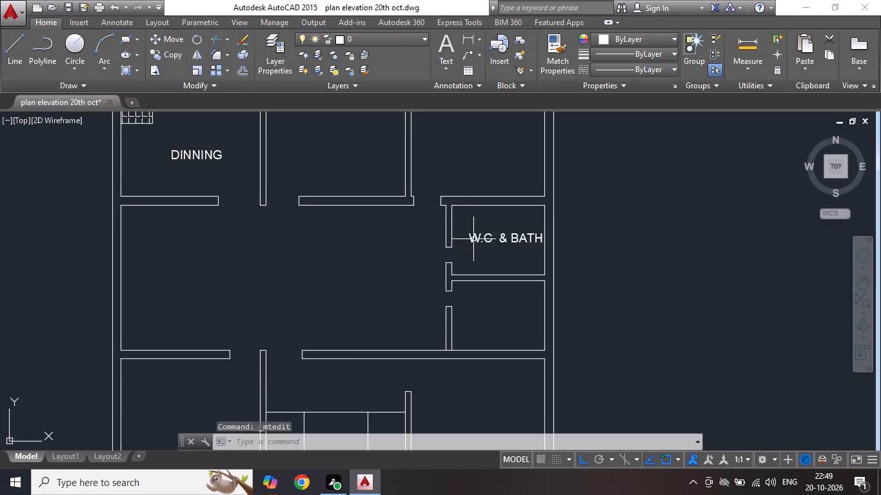
Copy the W.C & BATH label into the small room directly below.
click(483, 240)
key(ctrl+c)
key(ctrl+v)
scroll(463, 336, up, 2)
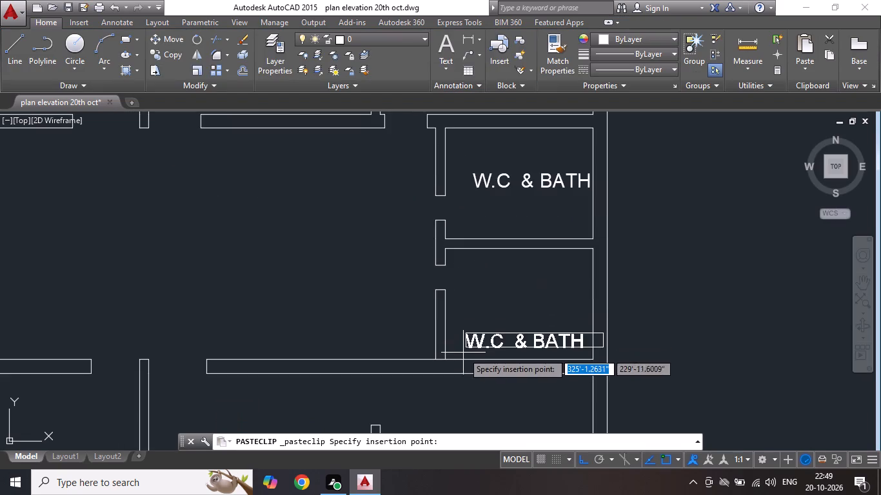
click(459, 288)
scroll(486, 316, down, 4)
scroll(483, 295, up, 1)
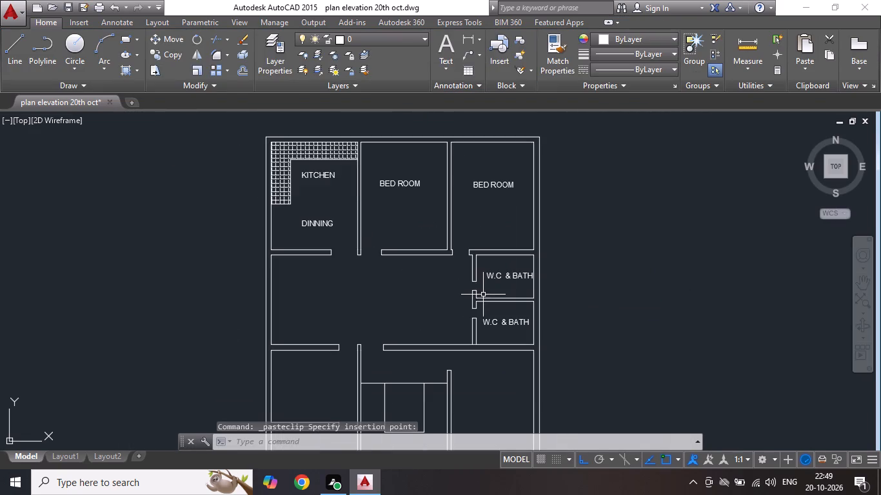
click(17, 68)
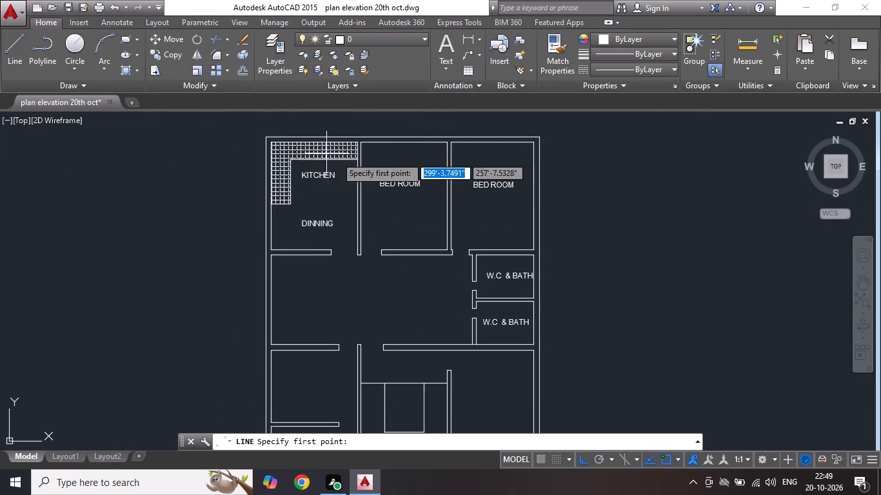
key(Escape)
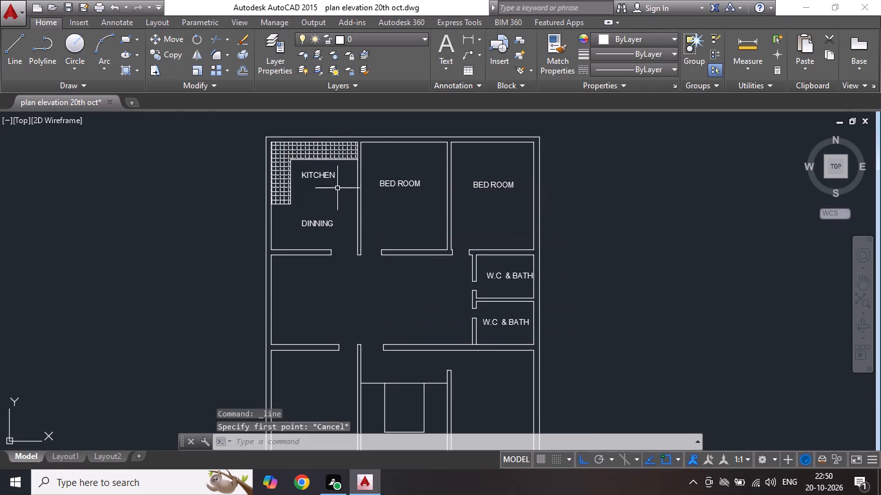
Copy the DINNING label into the lower-left room of the plan and change the copy's text to BED ROOM.
click(316, 223)
key(ctrl+c)
key(ctrl+v)
scroll(341, 167, down, 2)
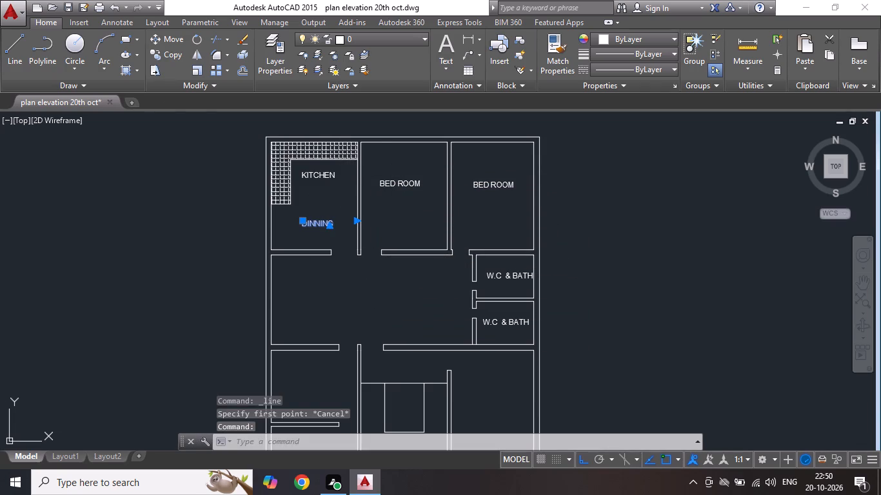
scroll(336, 209, down, 1)
scroll(320, 286, up, 3)
click(292, 295)
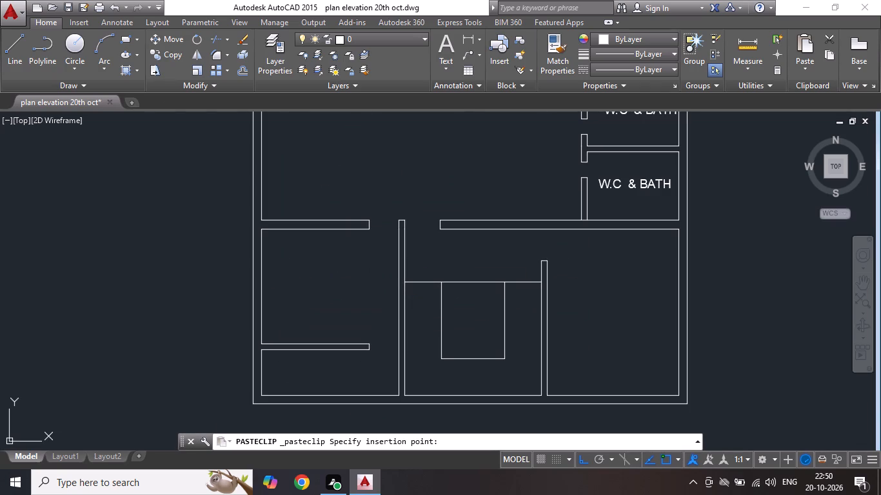
double_click(294, 289)
key(ctrl+a)
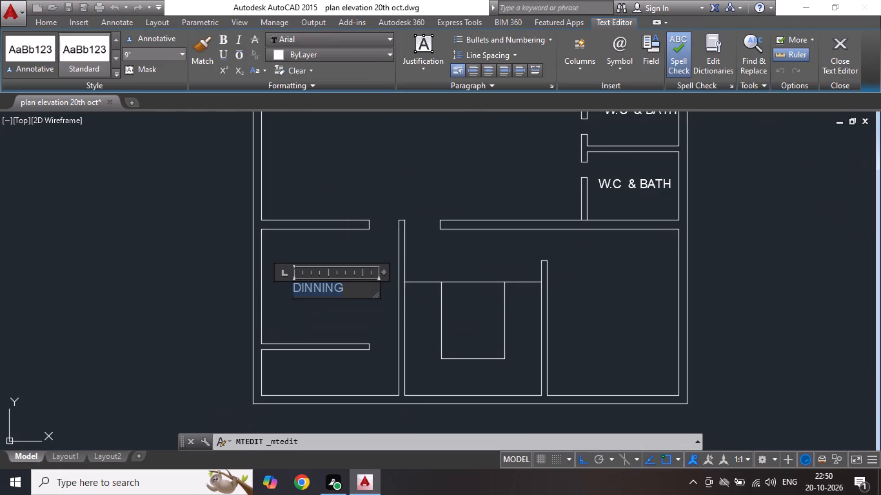
text(BED ROOM)
click(322, 227)
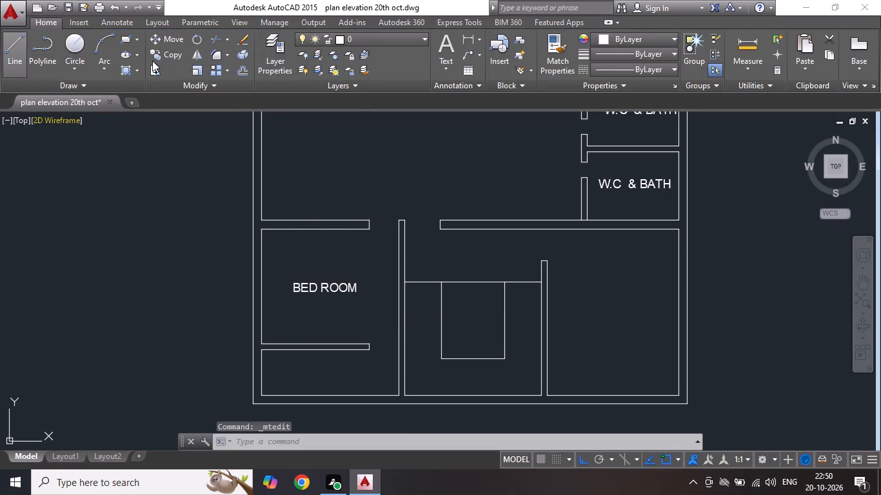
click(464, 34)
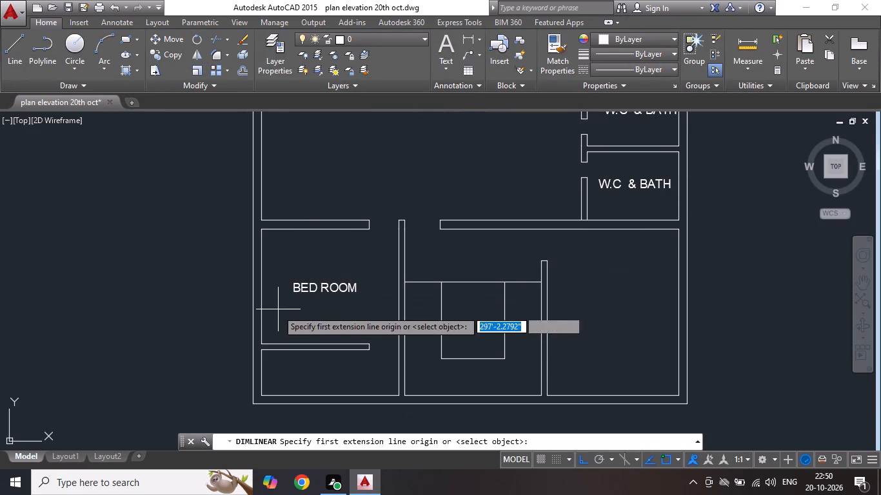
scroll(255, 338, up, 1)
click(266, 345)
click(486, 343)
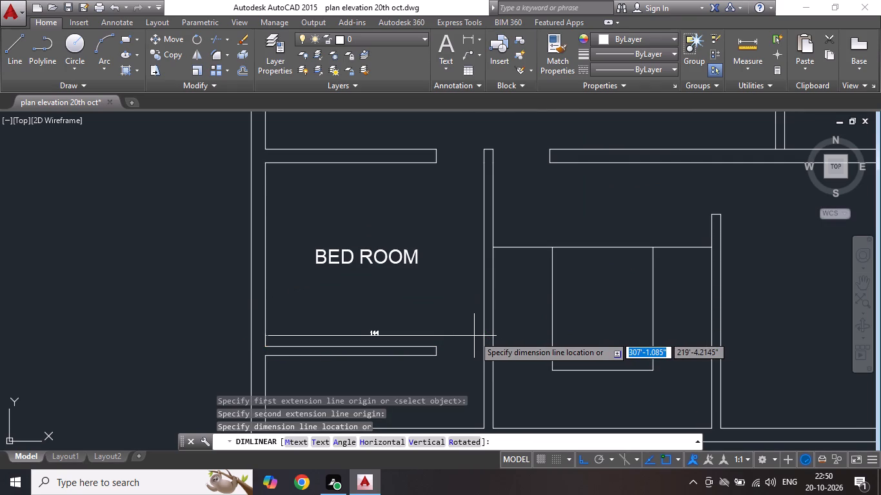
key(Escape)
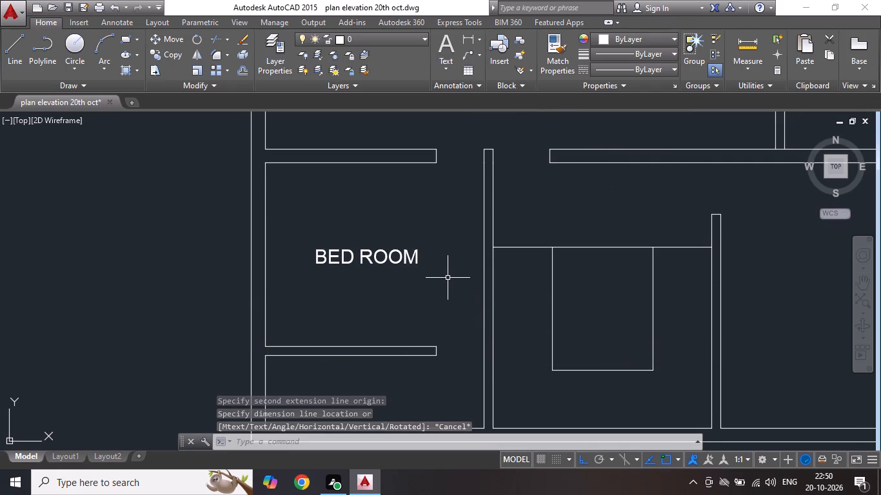
Add the room size 12'X14'11" as a second line under the KITCHEN label.
scroll(370, 319, down, 2)
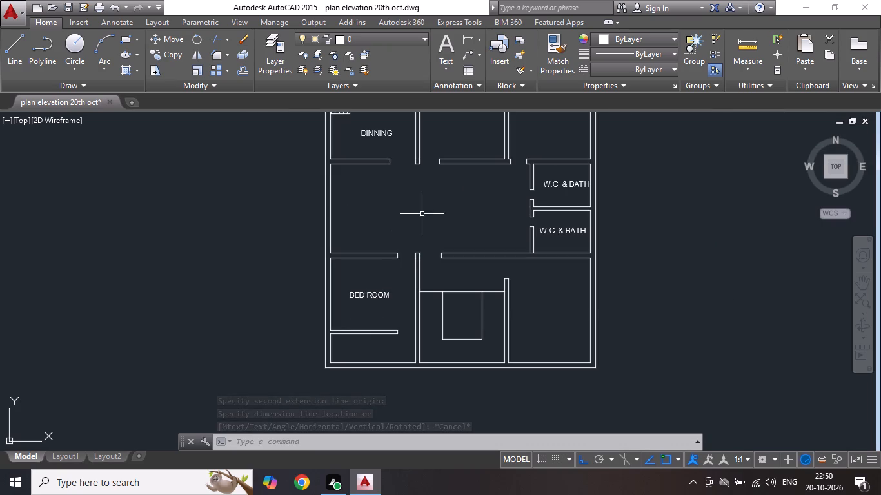
click(375, 300)
scroll(365, 351, down, 2)
scroll(366, 218, up, 2)
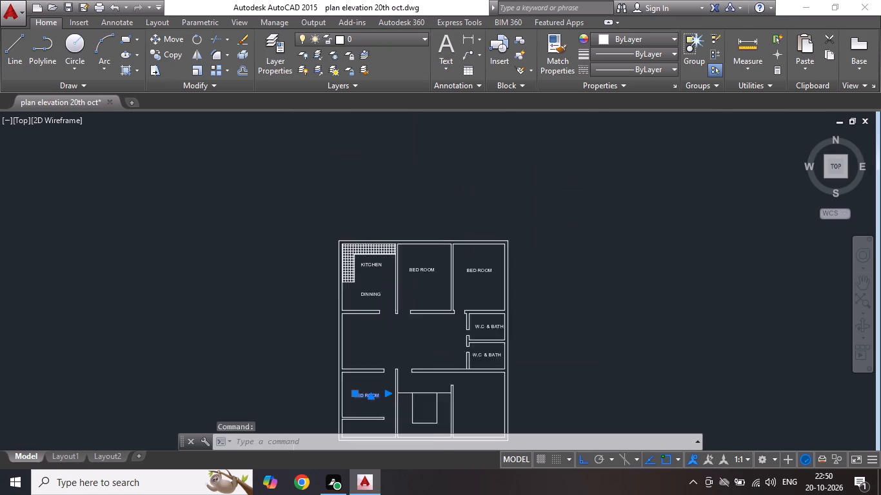
scroll(366, 220, up, 1)
key(Escape)
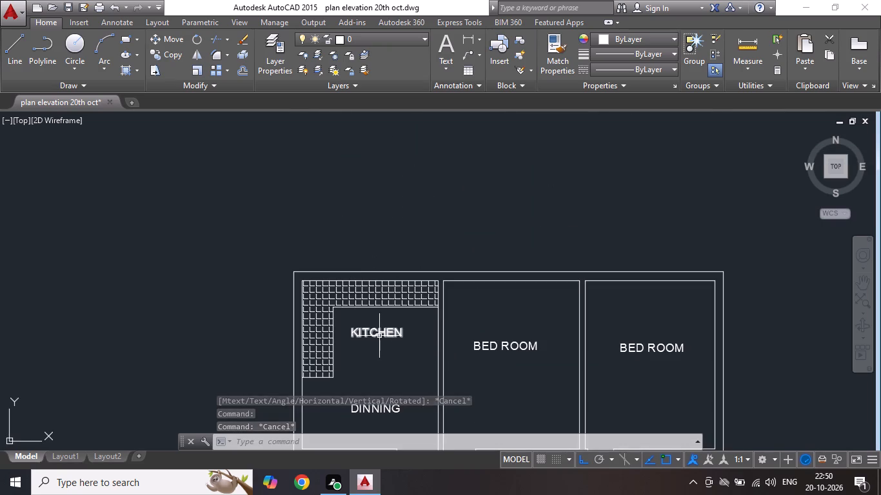
double_click(379, 336)
key(ctrl+a)
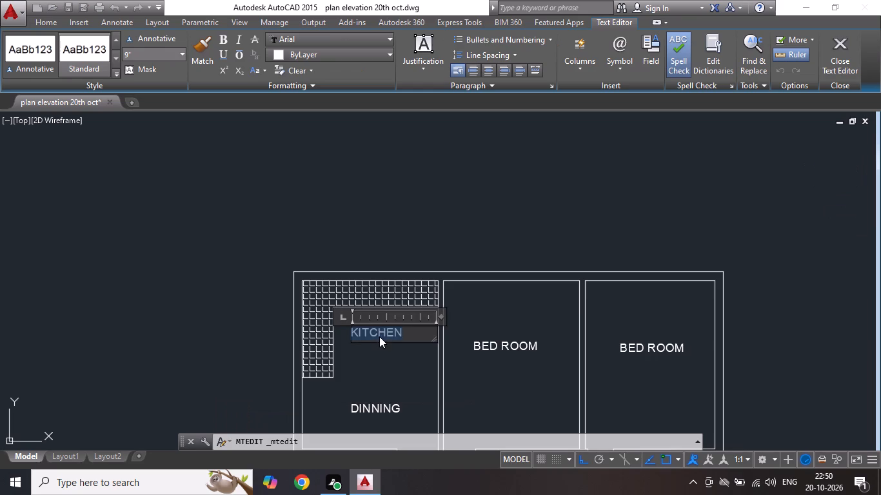
click(411, 332)
key(Return)
text(12'X)
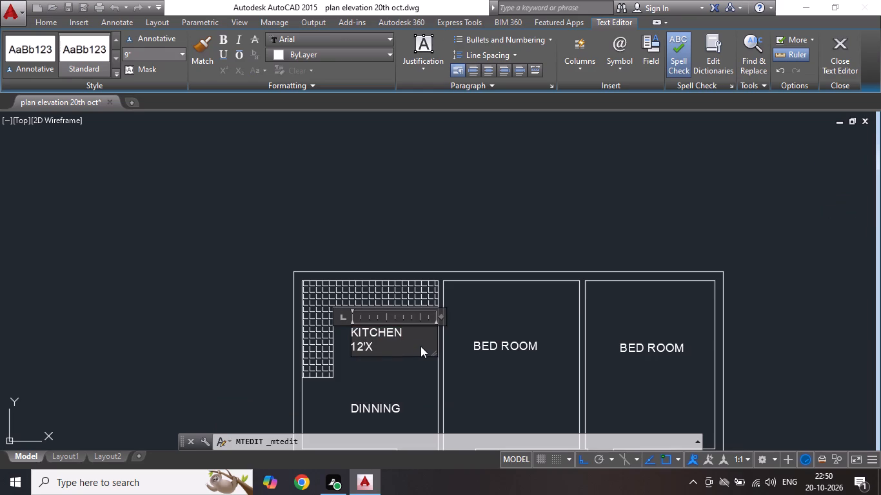
text(14'11")
click(435, 286)
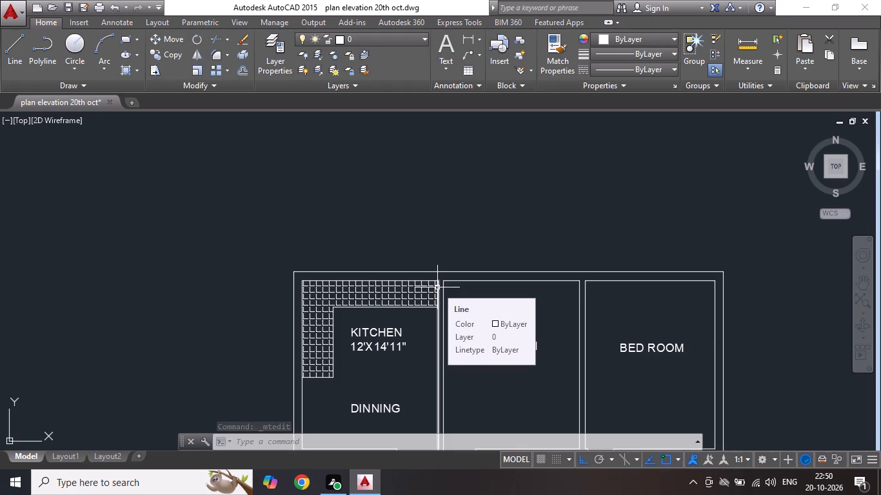
Add the room size 12'X14'11" as a second line to the BED ROOM label in the upper-middle room.
double_click(476, 351)
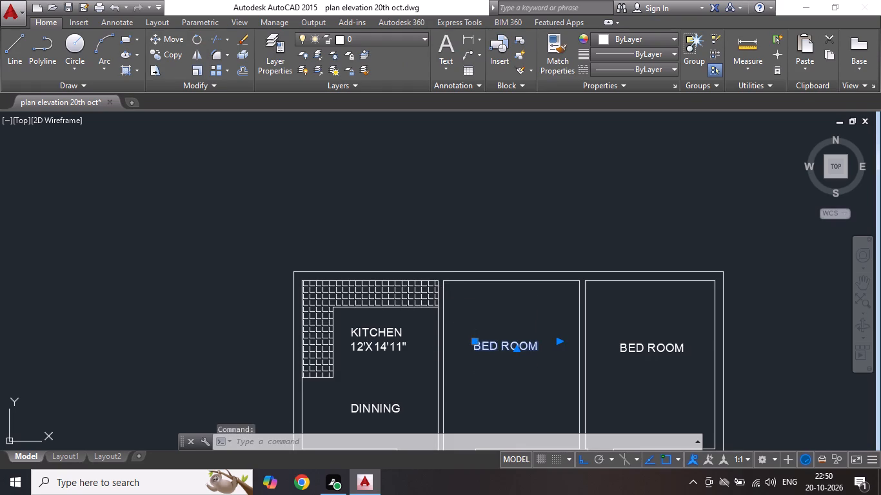
key(ctrl+a)
click(539, 342)
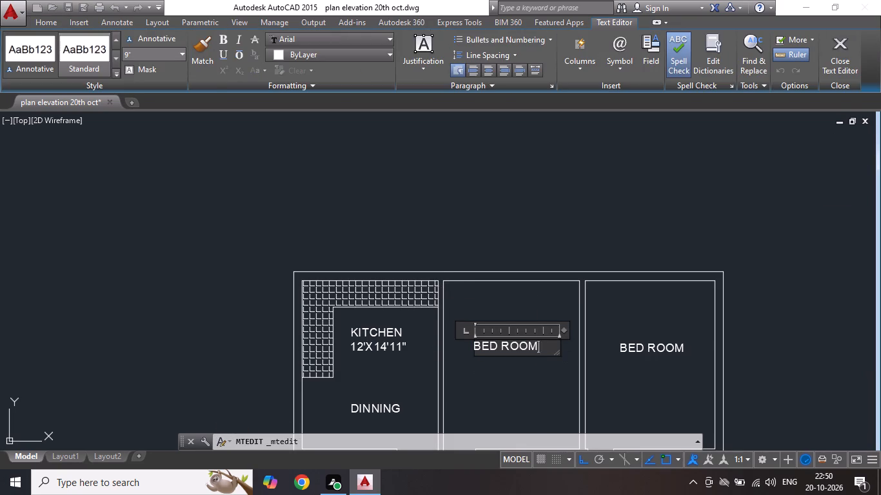
key(Return)
text(12'X)
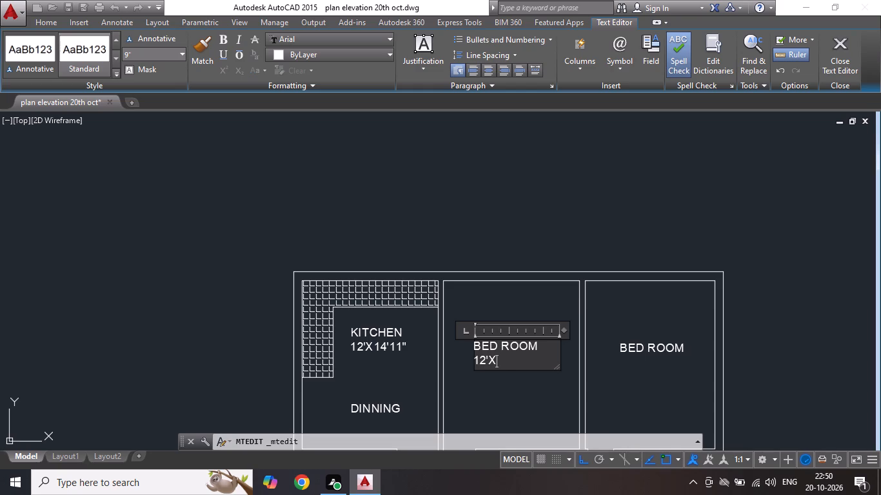
text(14'11")
click(522, 267)
Add the room size 12'X14'11" as a second line to the BED ROOM label in the upper-right room.
double_click(638, 349)
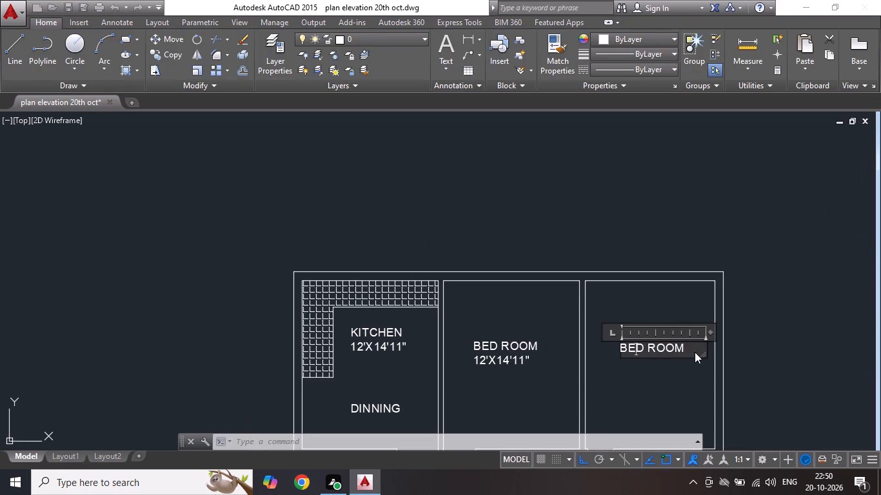
click(693, 350)
key(Return)
text(12'X)
text(14'11")
click(615, 203)
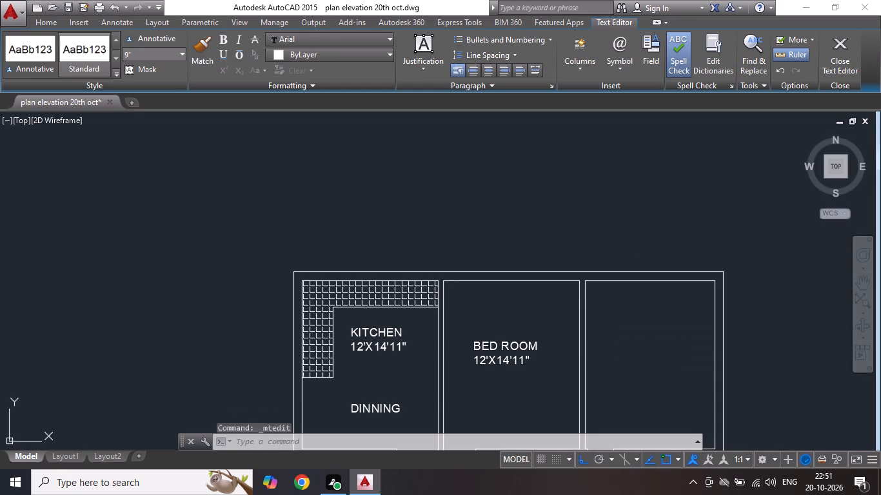
Add the room size 8'X6' as a second line to the upper W.C & BATH label.
scroll(487, 247, down, 5)
scroll(500, 273, up, 3)
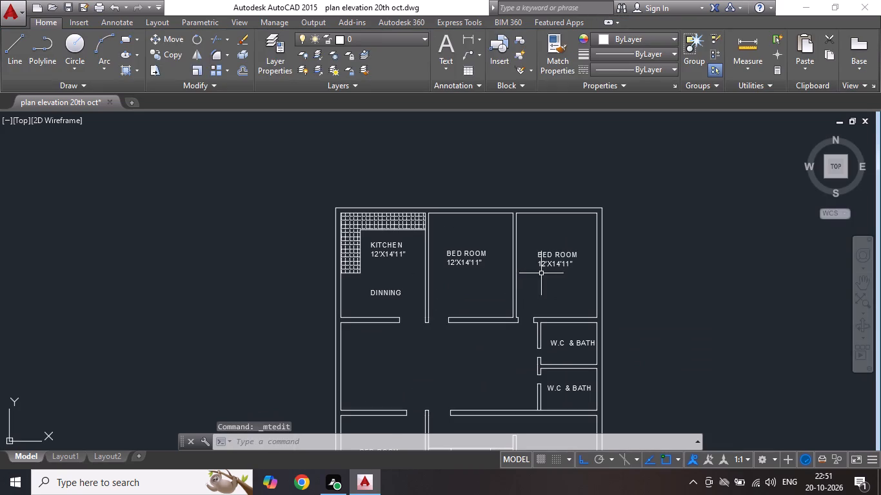
double_click(564, 344)
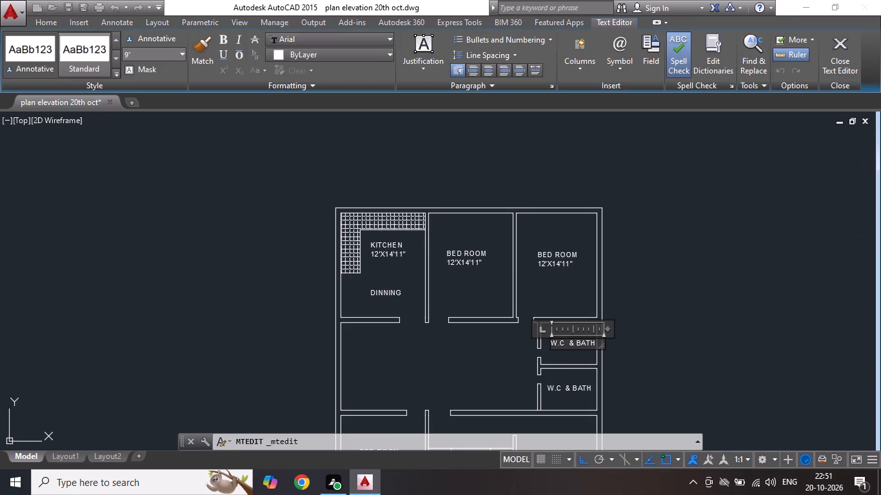
scroll(627, 349, up, 2)
click(552, 339)
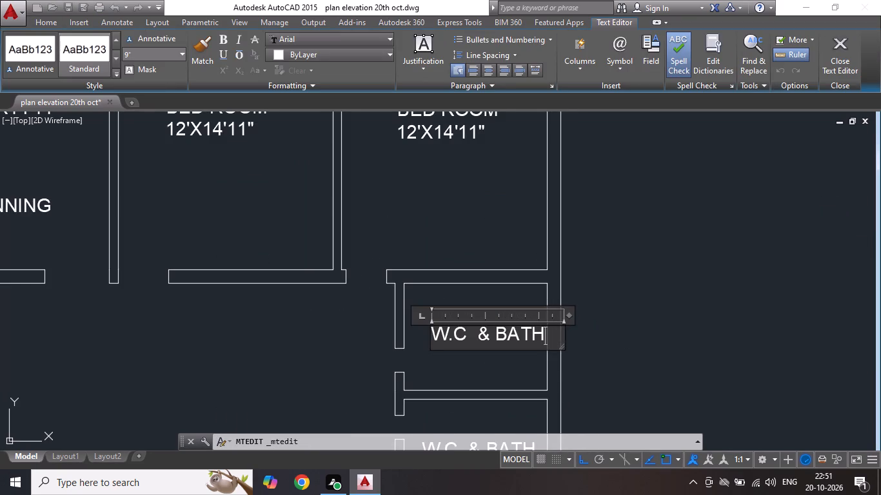
key(Return)
text(8'X6')
click(490, 236)
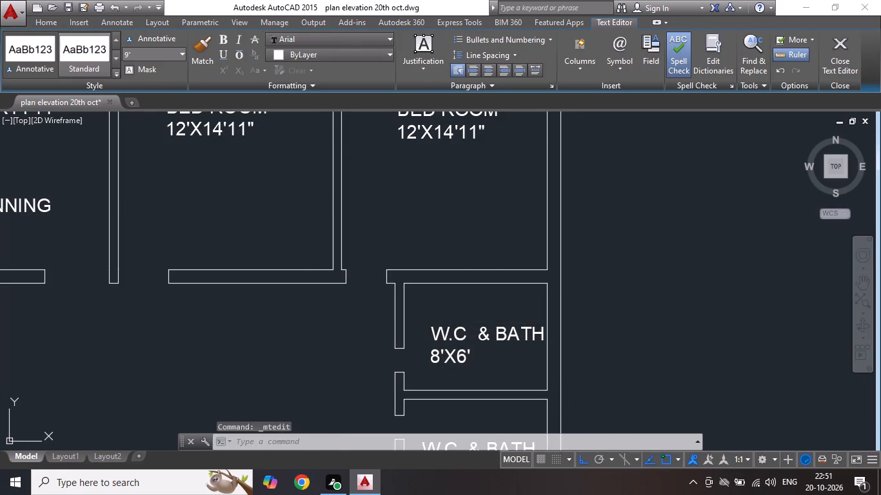
Add the room size 8'X6' as a second line to the lower W.C & BATH label.
scroll(488, 241, down, 2)
double_click(491, 325)
scroll(498, 329, up, 3)
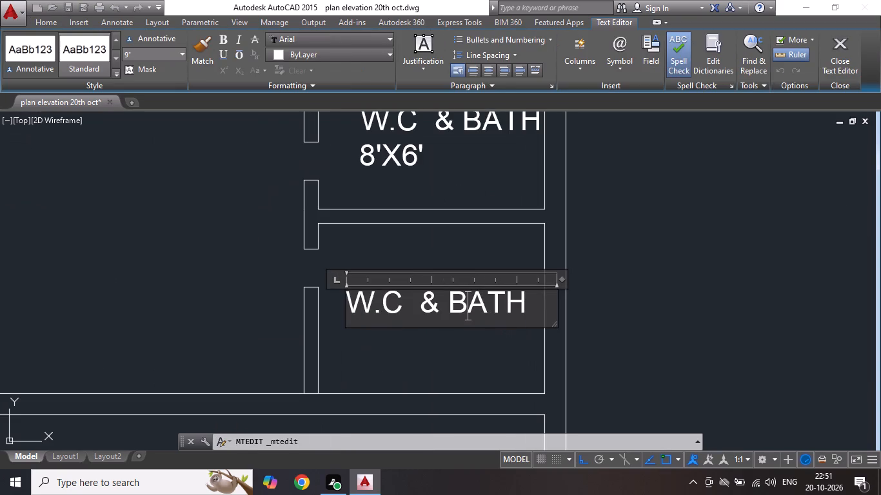
click(531, 309)
key(Return)
text(8'X6)
key(apostrophe)
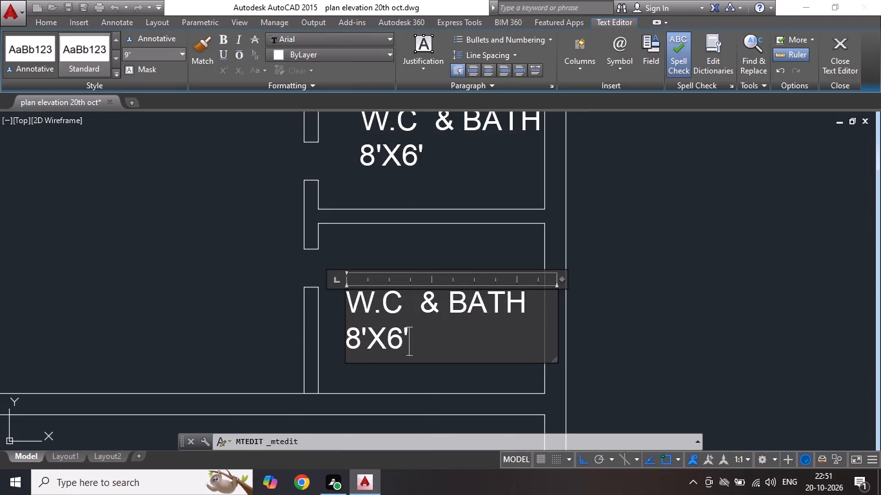
click(513, 228)
Add the room size 12'X11'7" as a second line to the BED ROOM label in the lower-left room.
scroll(535, 241, down, 4)
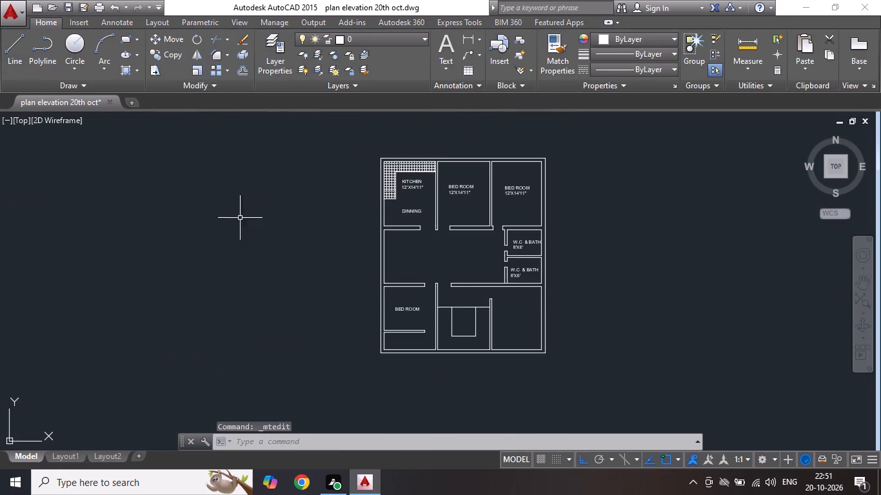
scroll(394, 293, up, 2)
double_click(445, 333)
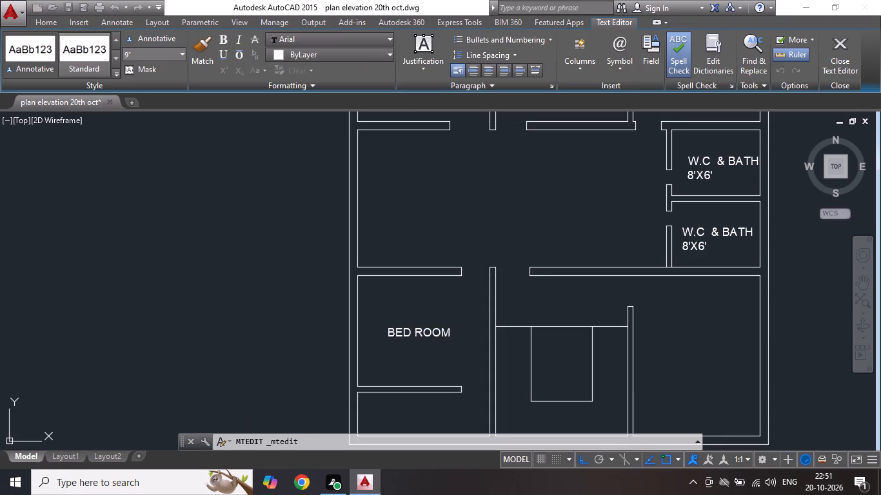
click(453, 334)
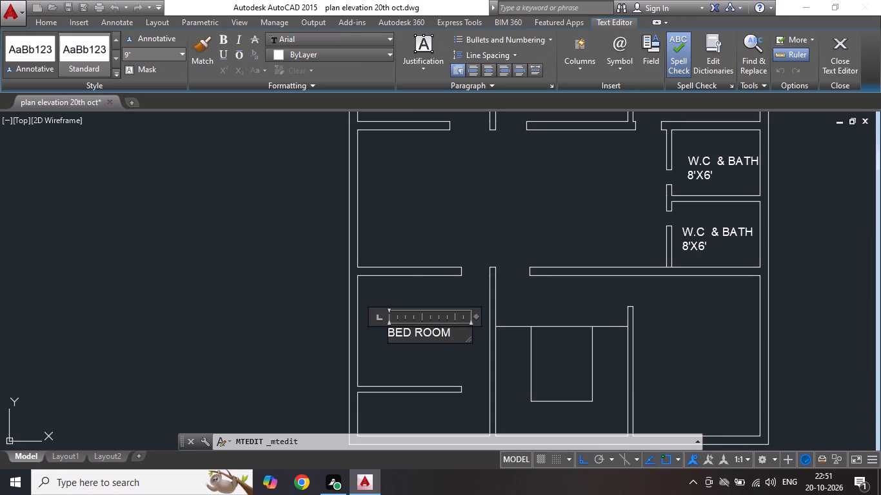
key(Return)
text(12'X)
text(11'7")
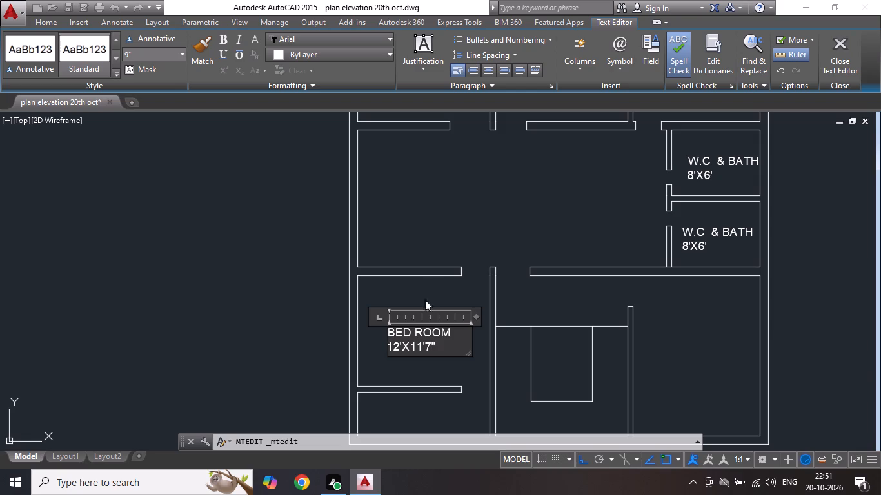
click(433, 267)
Draw a horizontal tread line across the left stair flight, from the partition wall to the stairwell edge, just below the flight's top line.
scroll(483, 351, down, 2)
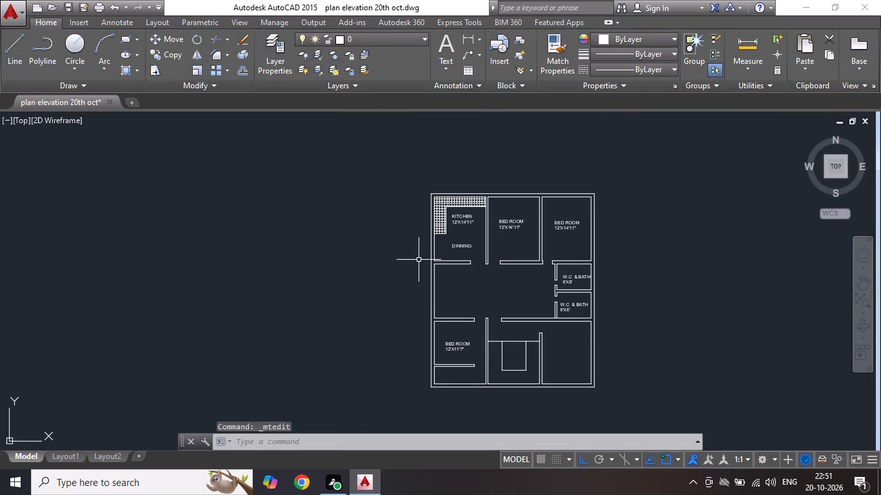
click(12, 48)
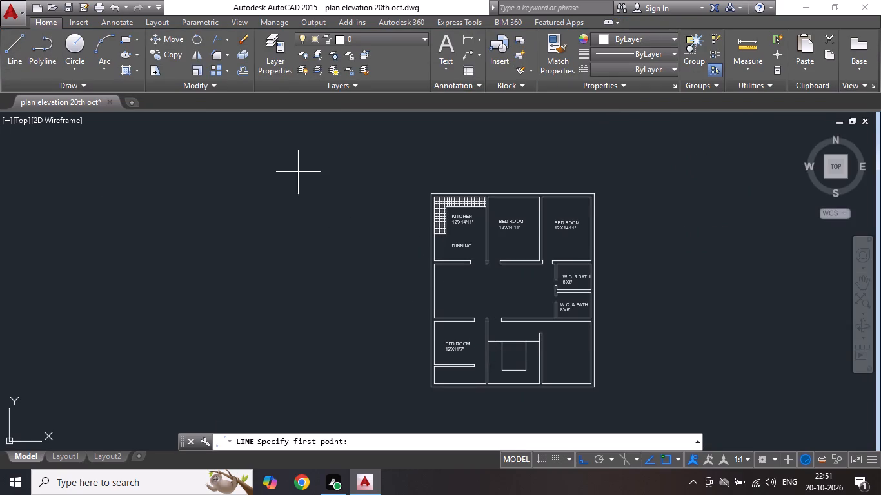
scroll(487, 356, up, 3)
click(471, 309)
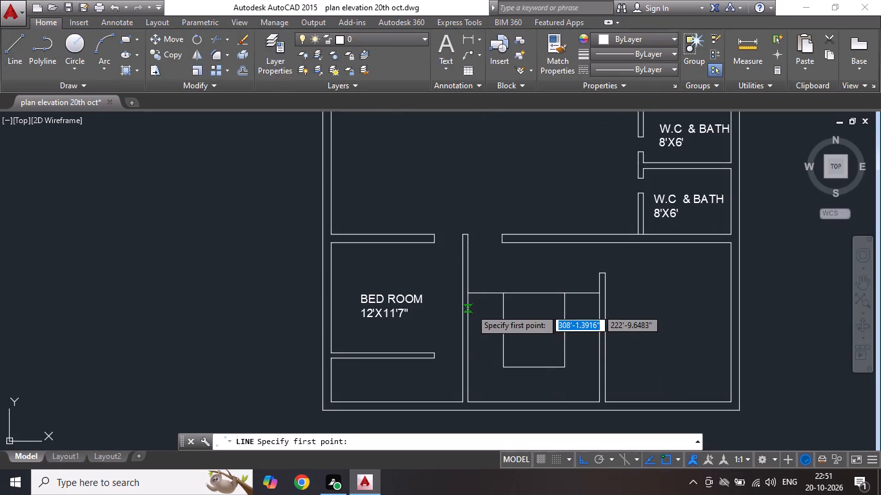
click(502, 311)
key(Escape)
Copy the tread line five times down the left stair flight at about 1' spacing.
click(494, 309)
right_click(492, 311)
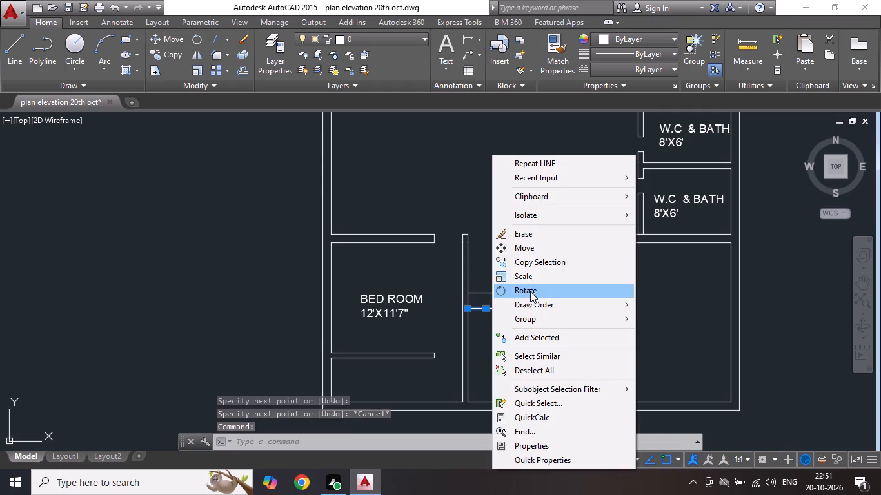
click(551, 261)
click(540, 305)
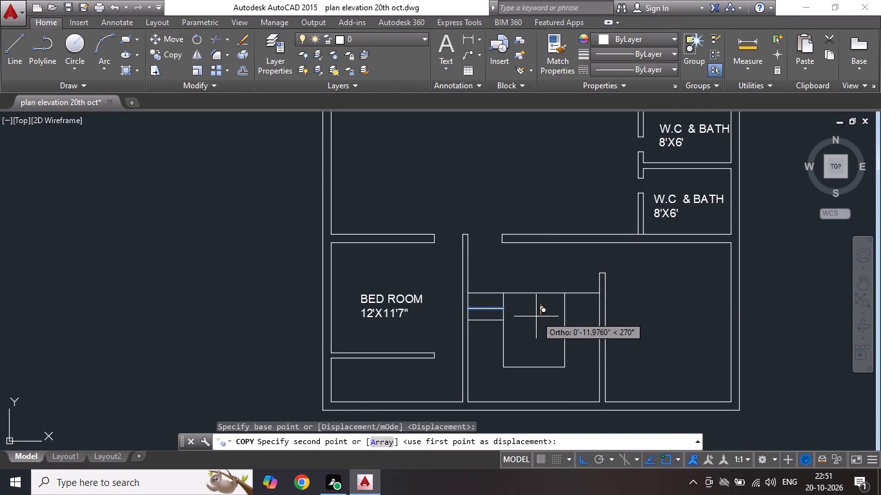
click(536, 316)
click(537, 327)
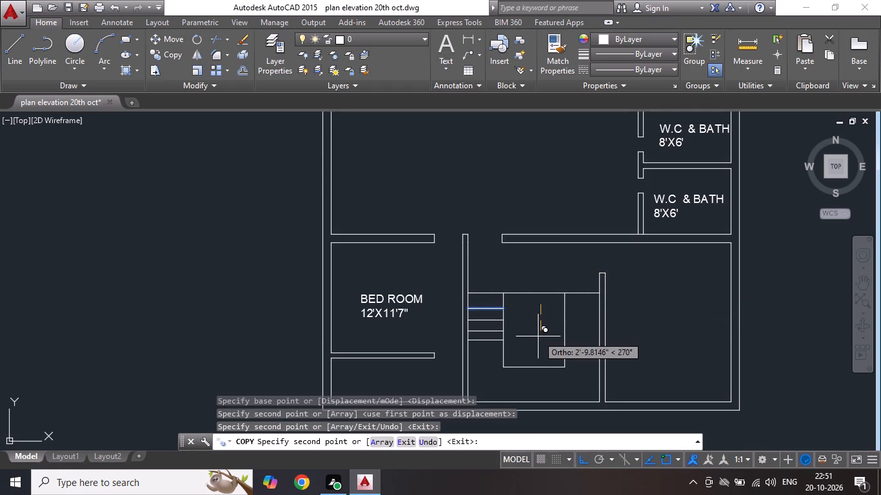
click(538, 338)
click(541, 349)
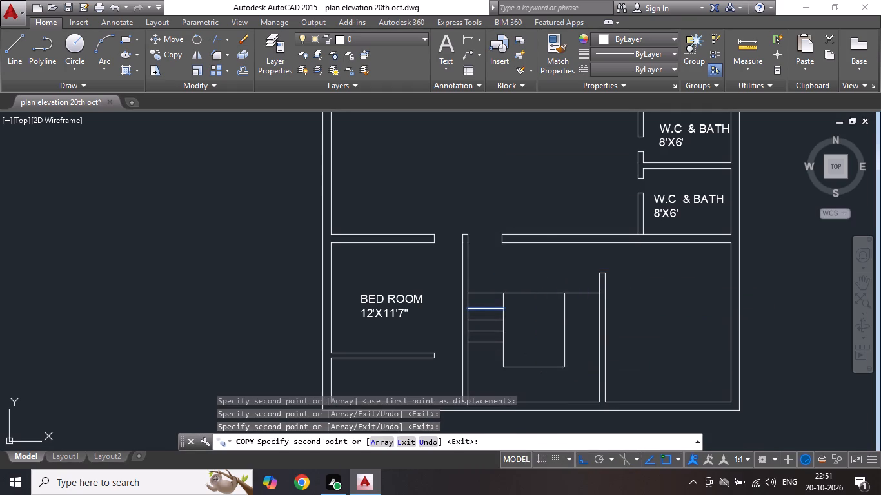
click(541, 361)
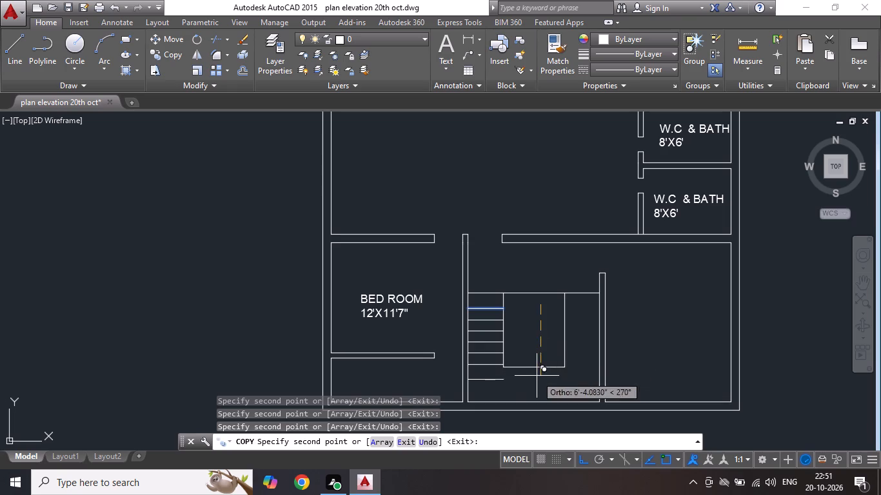
key(Escape)
Draw a vertical line from the stairwell's lower-left corner down to the inner face of the bottom wall.
click(15, 61)
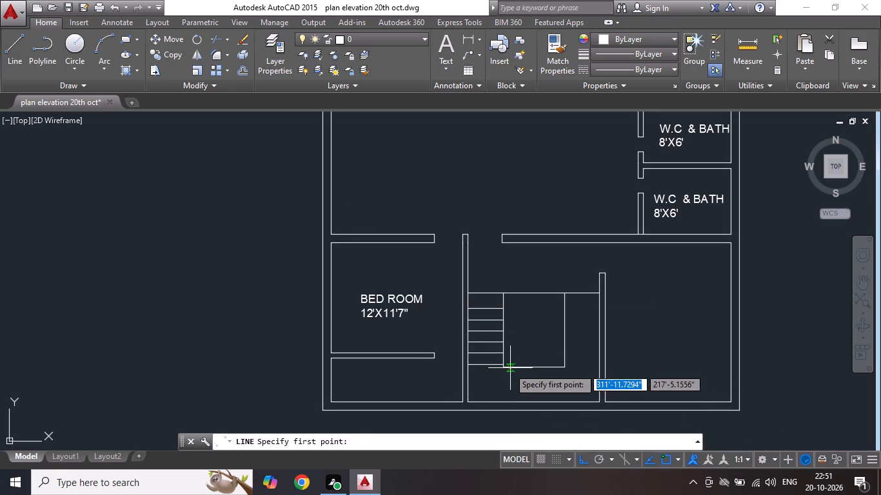
click(506, 368)
click(508, 400)
key(Escape)
Copy the vertical line four times to the right as bottom-flight treads, spaced about 1'-3" apart.
click(512, 386)
click(493, 388)
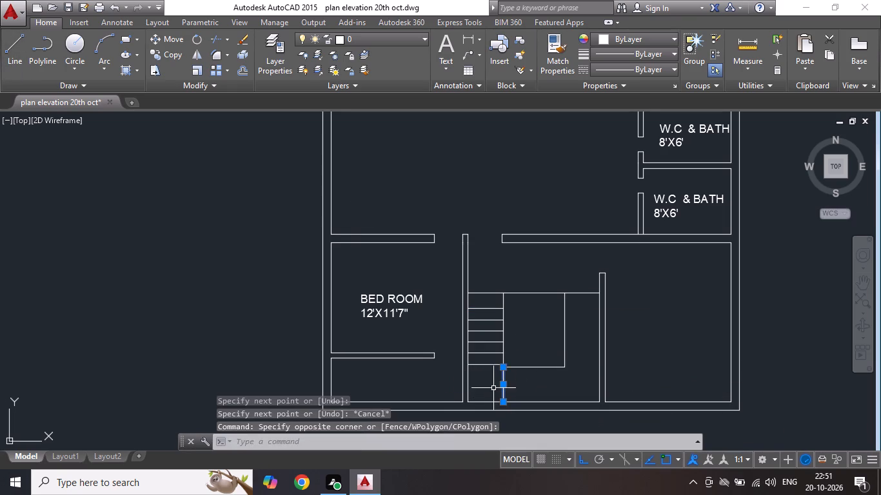
right_click(493, 388)
click(558, 177)
scroll(528, 177, down, 2)
scroll(537, 260, up, 3)
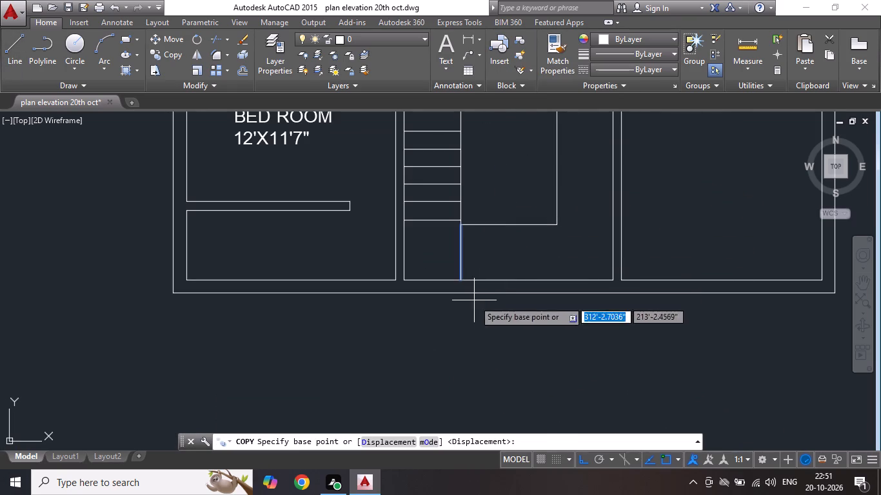
click(474, 300)
click(494, 300)
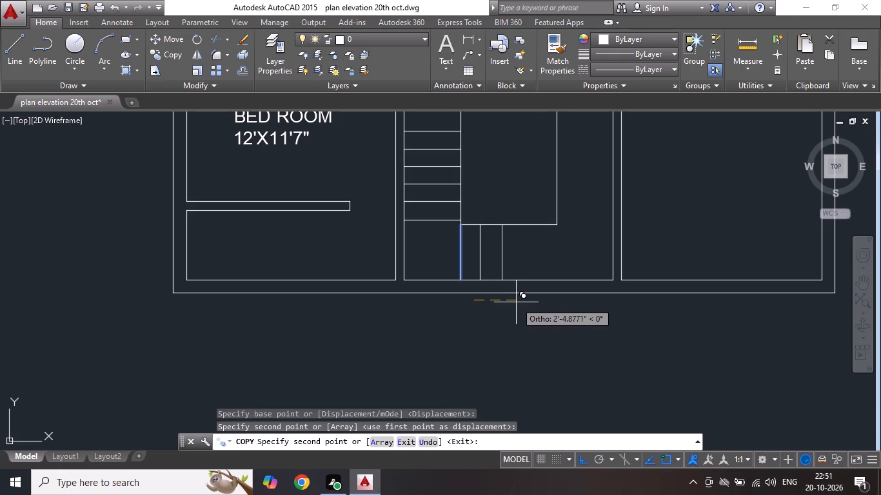
click(516, 302)
click(539, 301)
click(561, 303)
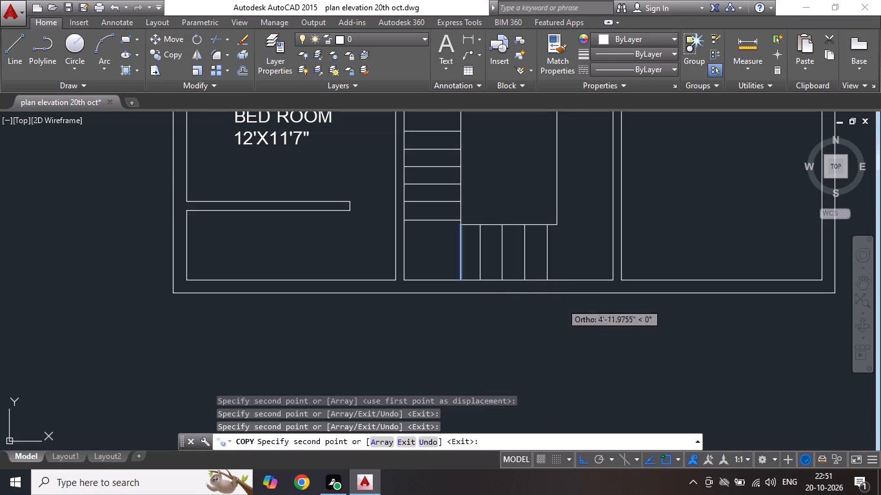
key(Escape)
Draw a horizontal line from the stairwell's lower-right corner to the partition wall on the right.
click(23, 65)
scroll(468, 311, down, 2)
scroll(519, 270, up, 3)
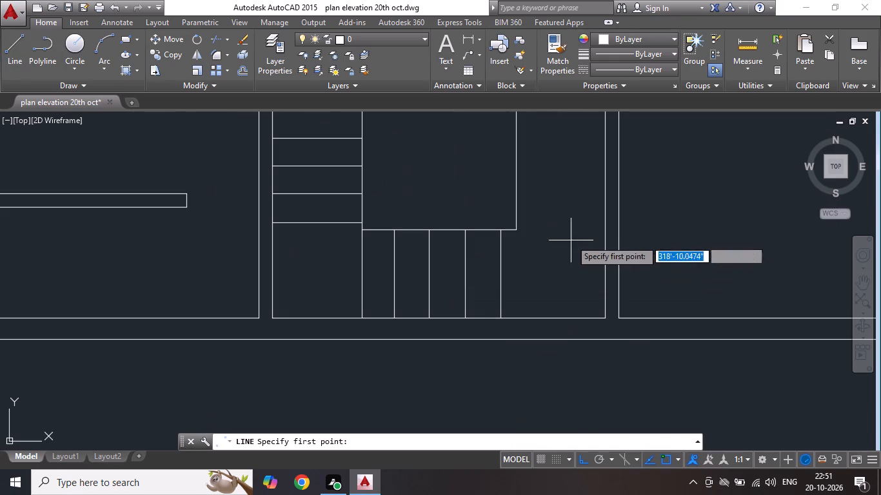
click(519, 228)
click(609, 227)
key(Escape)
Copy that horizontal line five times up the right stair flight as treads, spaced about 1'-1" apart.
scroll(505, 298, down, 3)
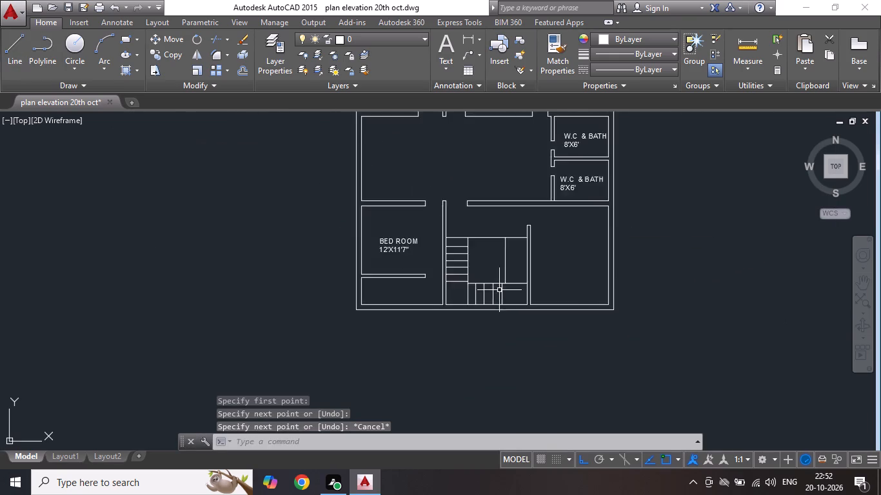
scroll(533, 253, up, 2)
click(506, 329)
right_click(502, 324)
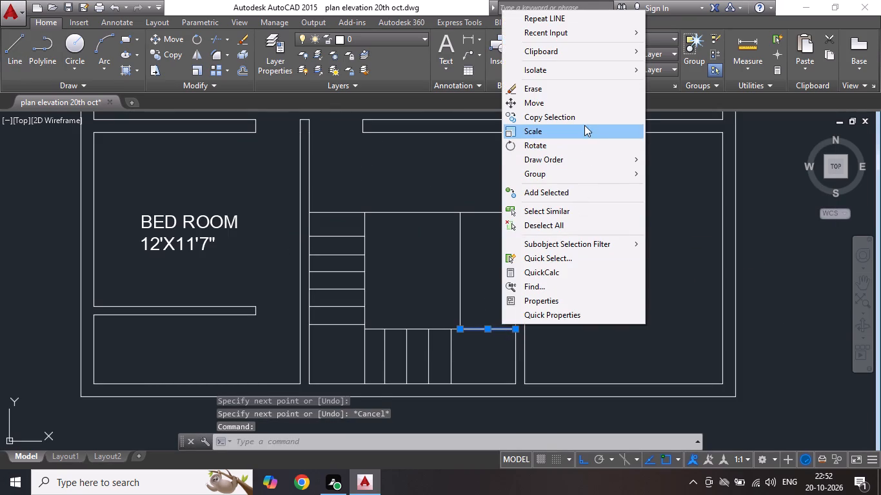
click(584, 117)
click(577, 232)
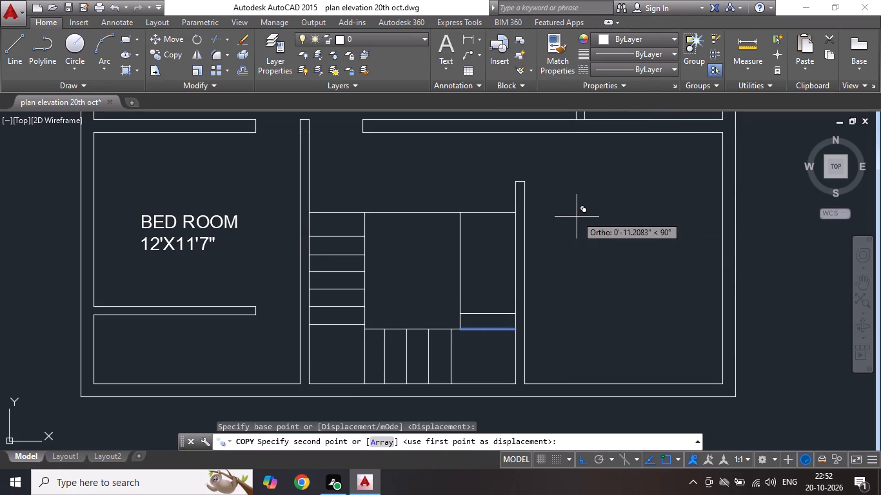
click(577, 213)
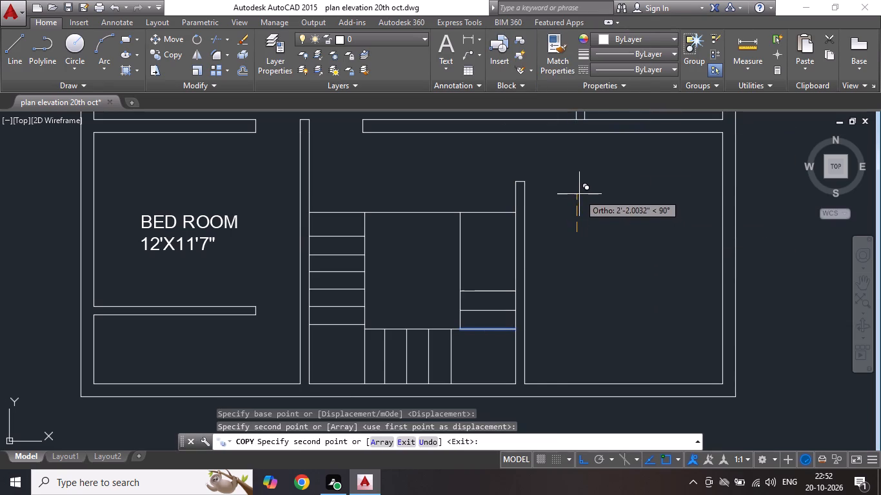
click(579, 194)
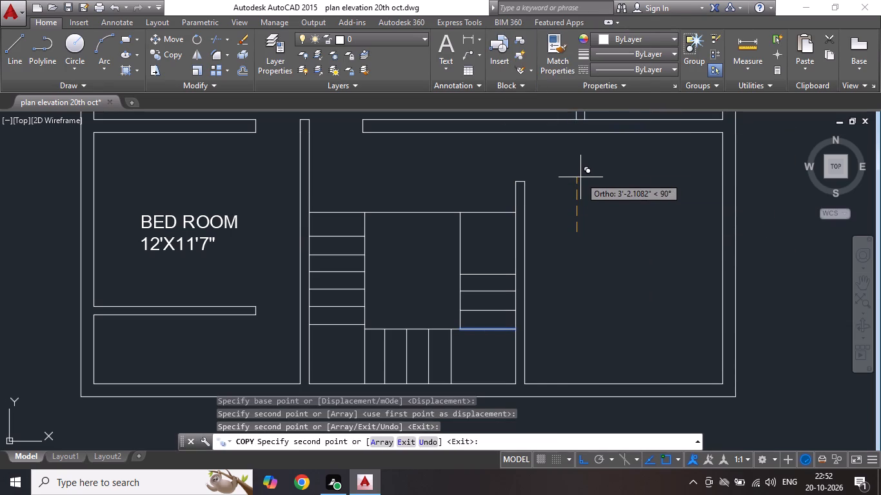
click(580, 176)
click(581, 157)
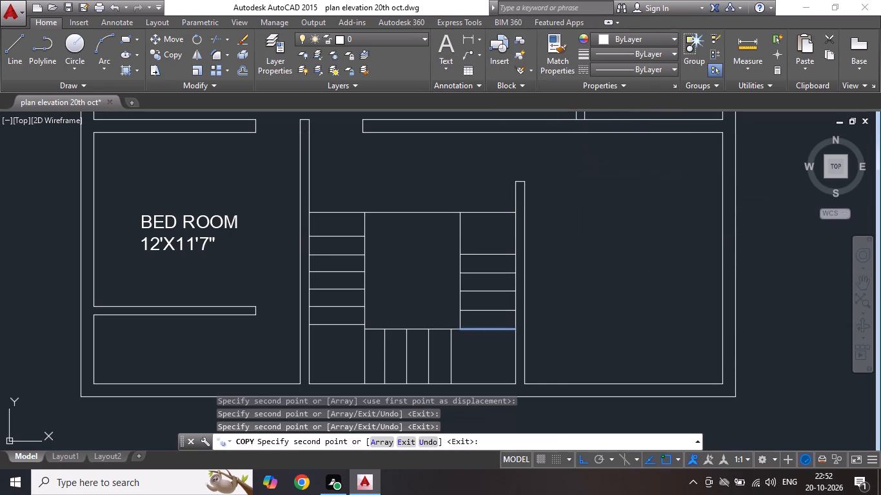
click(584, 141)
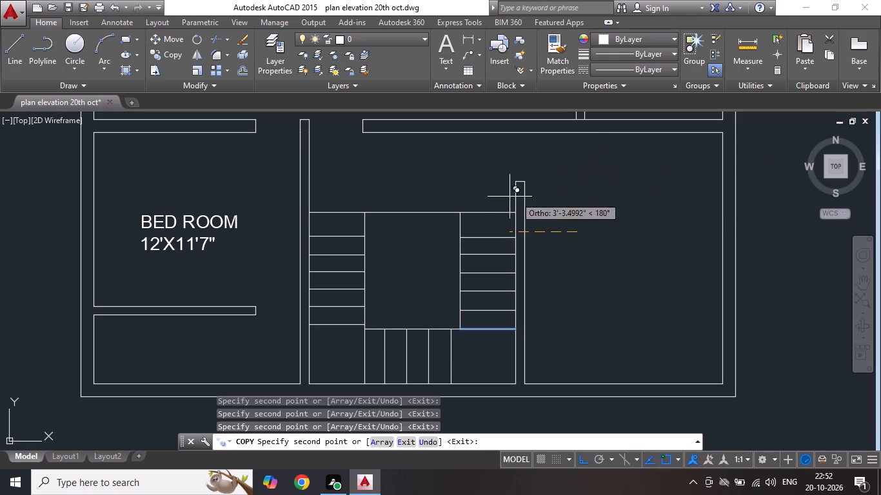
key(Escape)
key(Escape)
key(Escape)
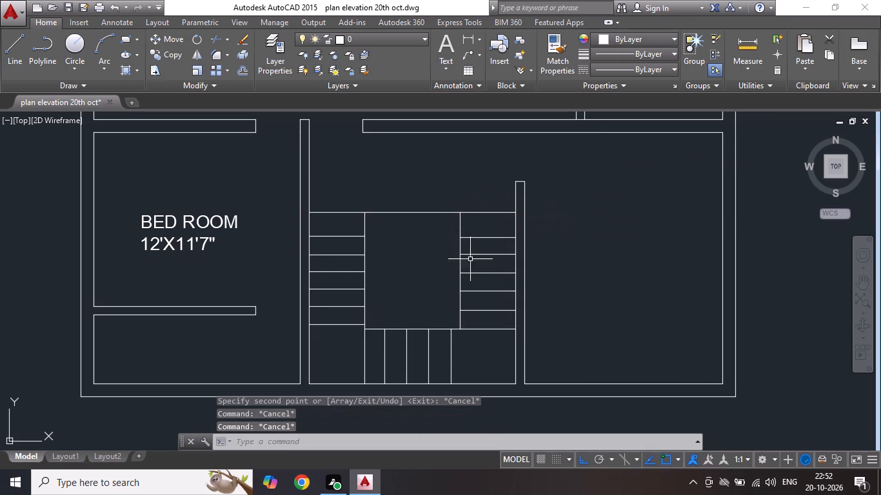
Draw a travel line along the middle of the staircase, down the left flight, across the bottom flight and up the right flight.
click(9, 46)
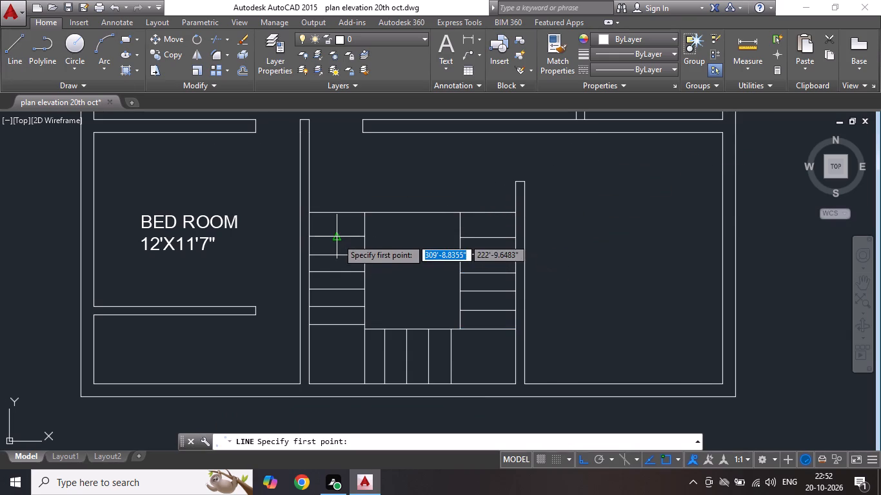
click(335, 237)
click(341, 355)
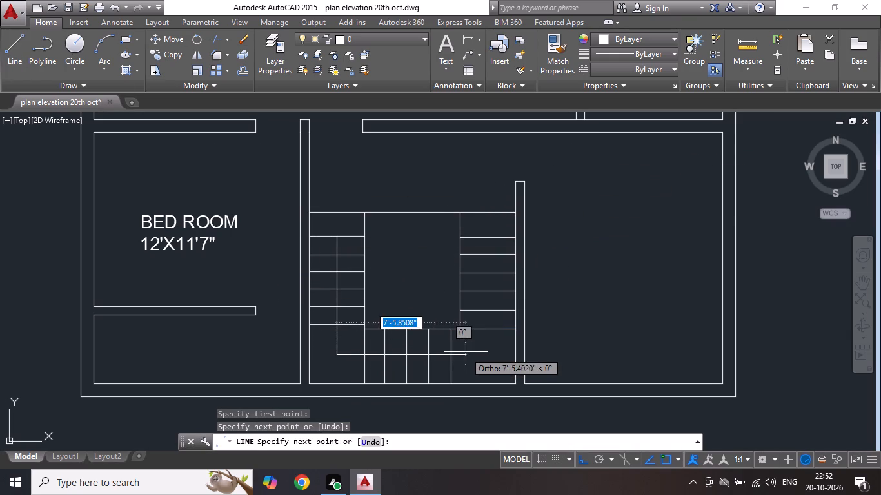
click(488, 351)
click(486, 237)
key(Escape)
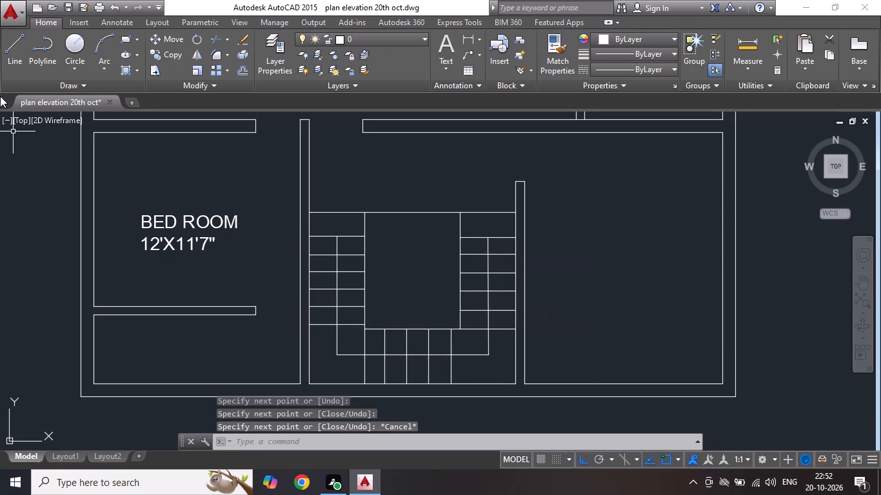
Draw two slanted lines from the travel line's upper end on the left flight to form an upward arrowhead.
click(23, 41)
click(337, 238)
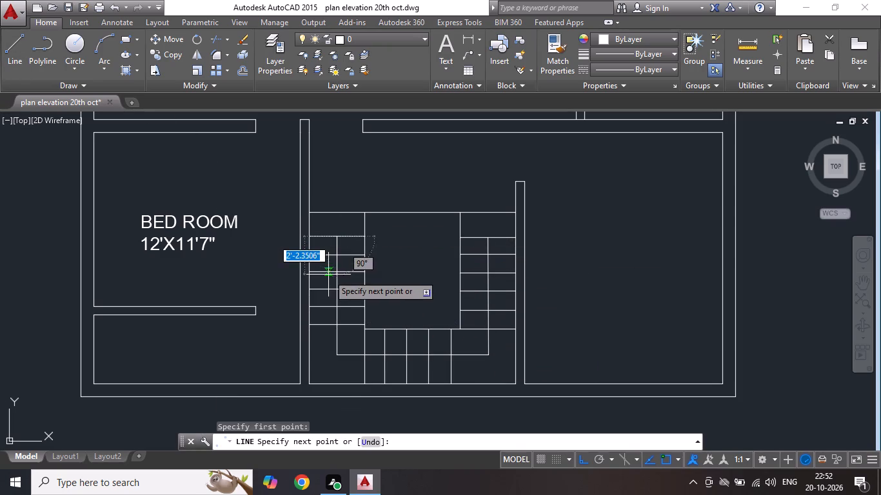
click(322, 273)
key(Escape)
key(Escape)
click(20, 46)
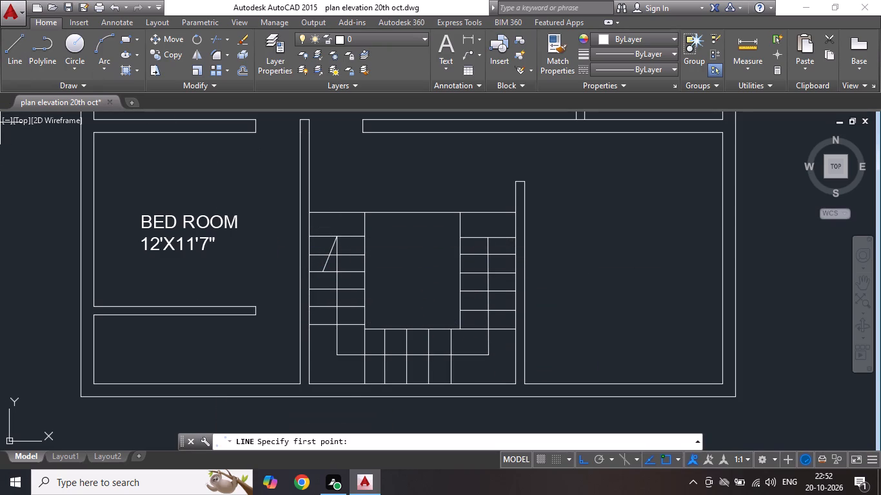
click(341, 238)
click(351, 275)
key(Escape)
key(Escape)
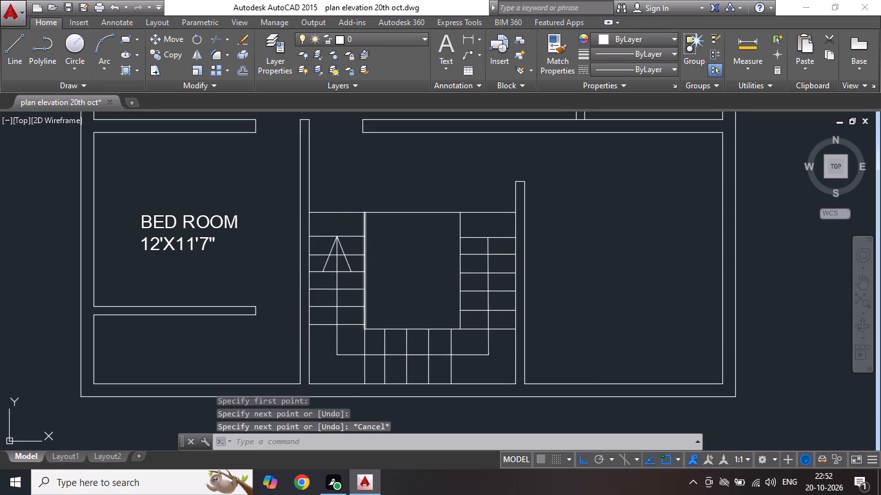
key(Escape)
Save the drawing.
scroll(459, 308, down, 3)
scroll(492, 268, up, 2)
key(ctrl+s)
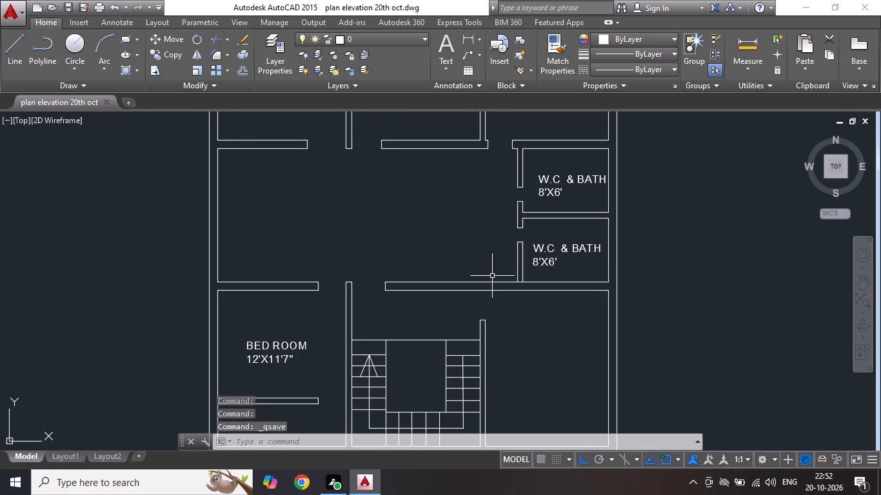
Copy the top middle bedroom's label and paste it into the large central room.
scroll(491, 263, down, 3)
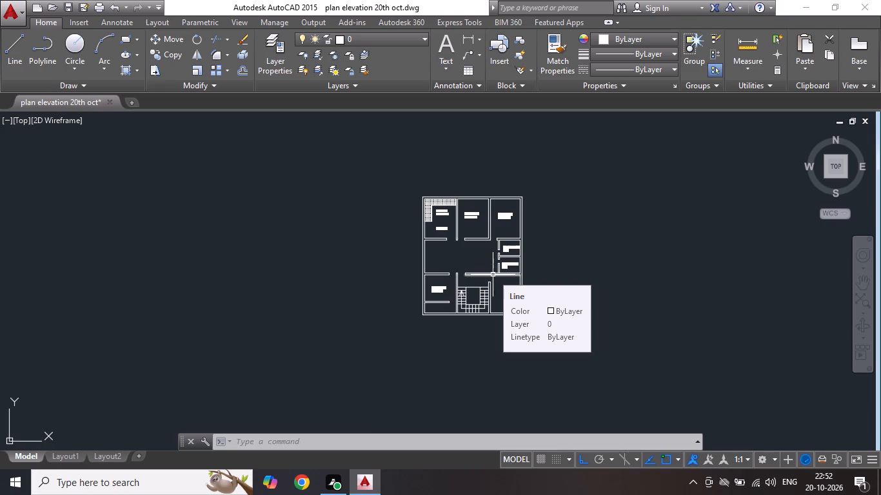
scroll(499, 311, down, 1)
scroll(497, 284, up, 3)
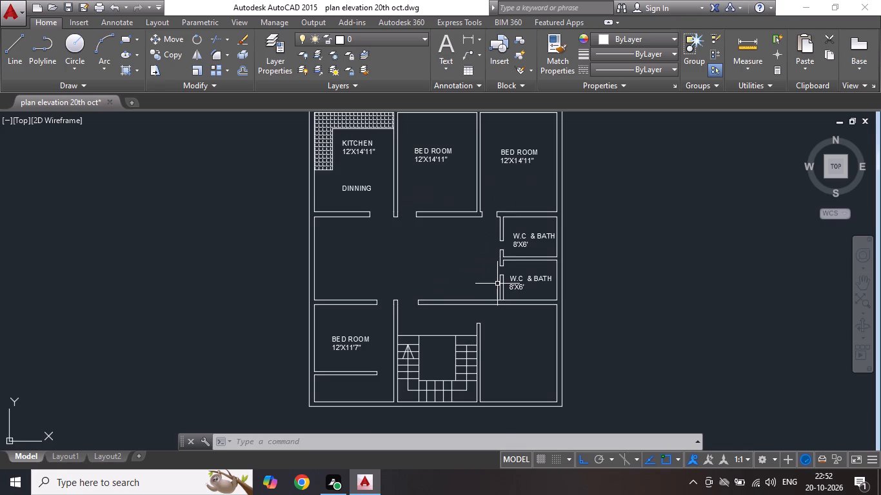
click(440, 159)
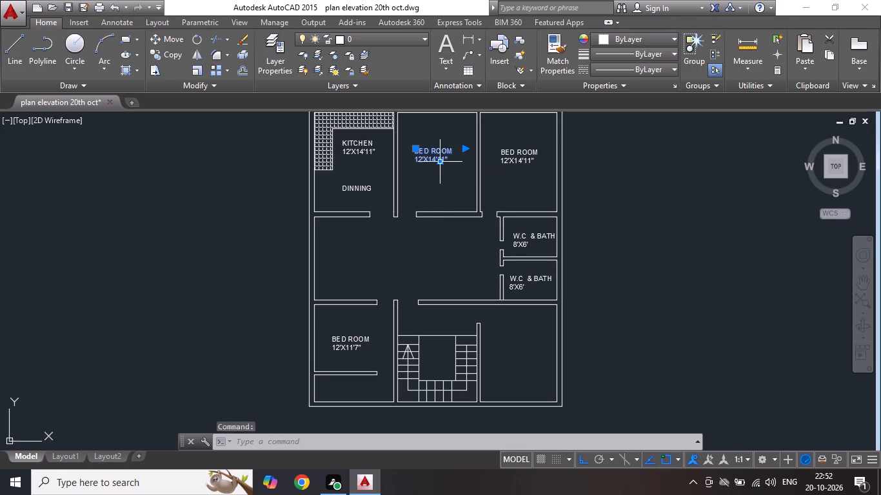
key(ctrl+c)
key(ctrl+v)
scroll(393, 250, up, 1)
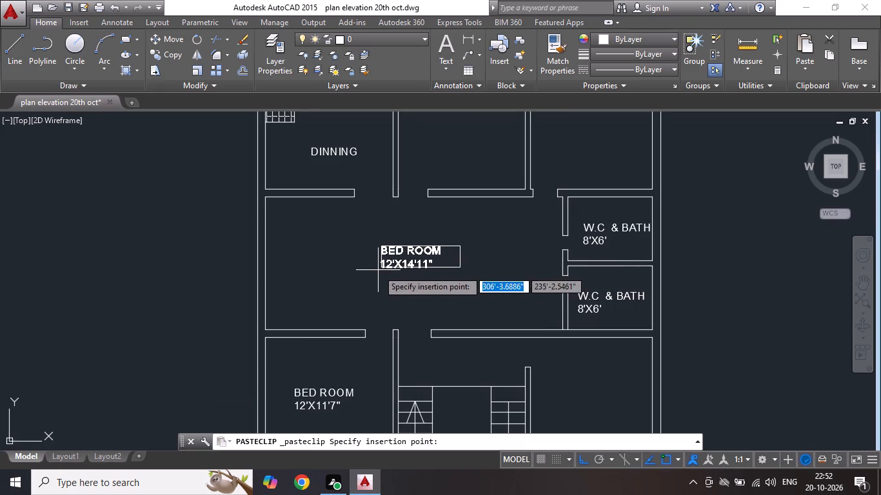
click(377, 270)
Replace the pasted label's text with HALL and 28'8"X12'6" on a second line.
double_click(384, 254)
key(ctrl+a)
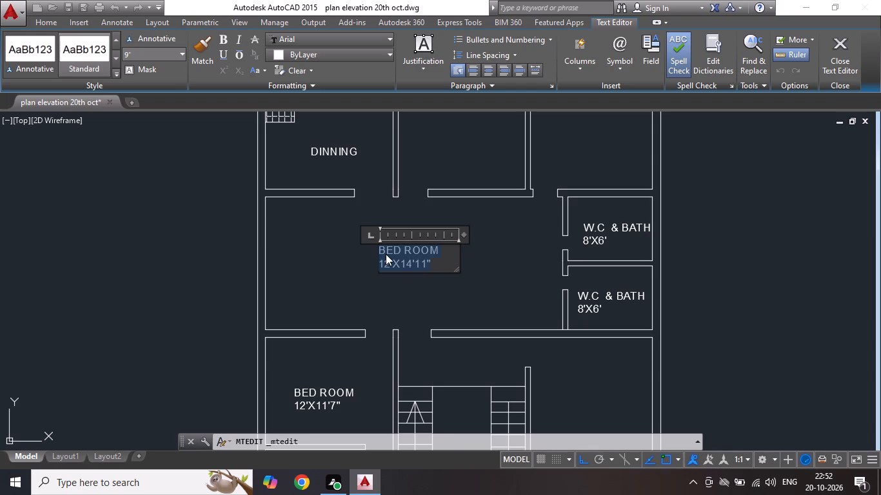
text(HALL)
key(Return)
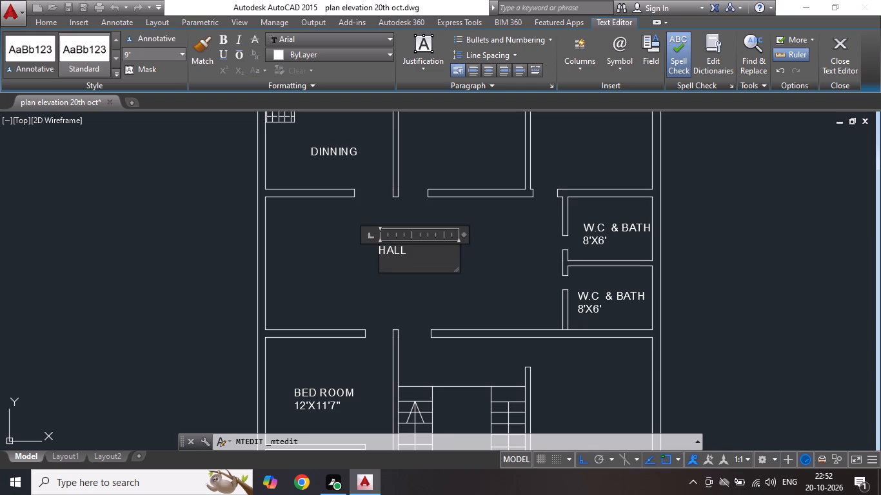
key(1)
key(BackSpace)
text(28'8)
key(shift+quotedbl)
key(x)
text(12)
key(apostrophe)
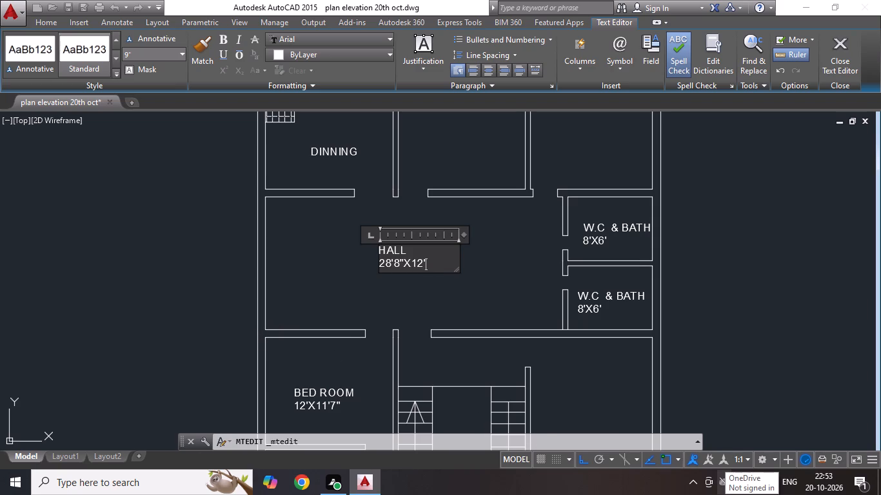
text(6")
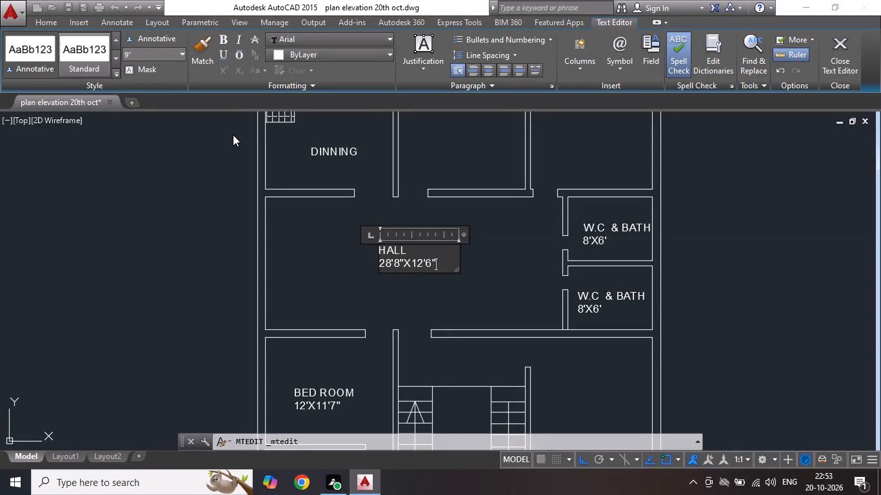
key(ctrl+a)
click(551, 197)
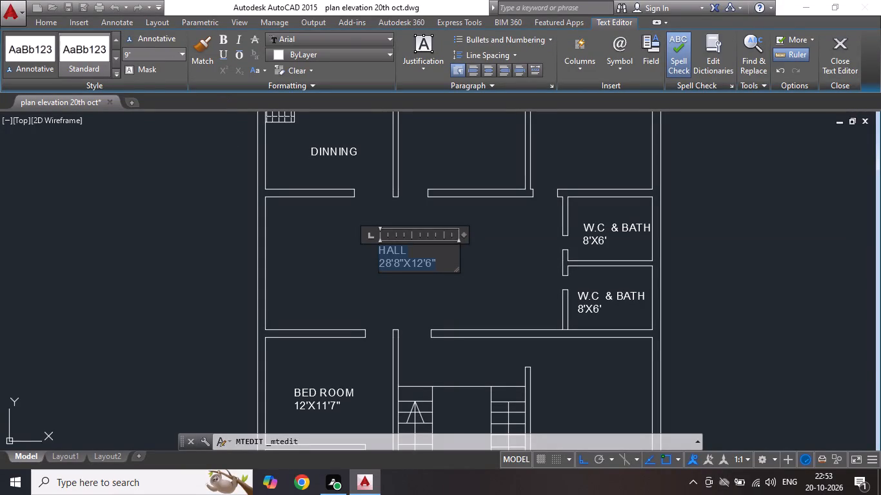
Trim the short wall line crossing the foot of the lower W.C & BATH partition where it meets the hall's bottom wall.
scroll(431, 300, down, 3)
scroll(452, 228, up, 2)
scroll(453, 231, down, 1)
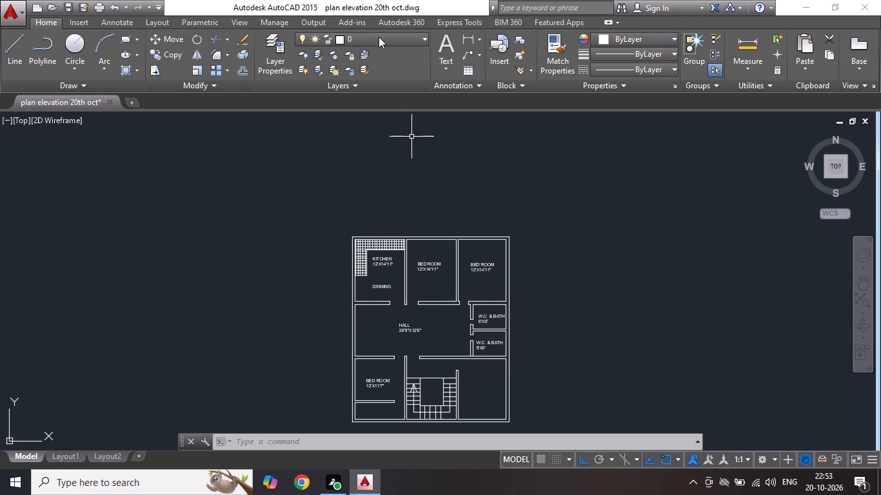
scroll(528, 328, down, 2)
scroll(504, 345, up, 4)
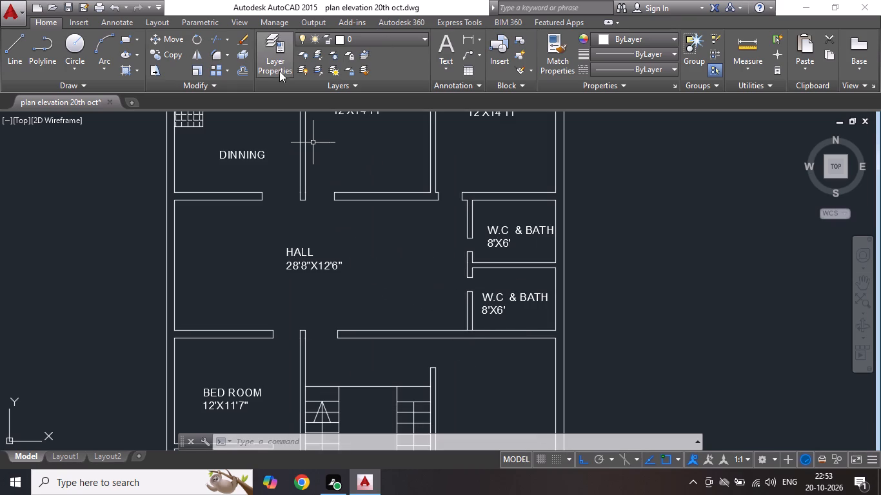
click(214, 41)
key(Return)
scroll(465, 337, up, 2)
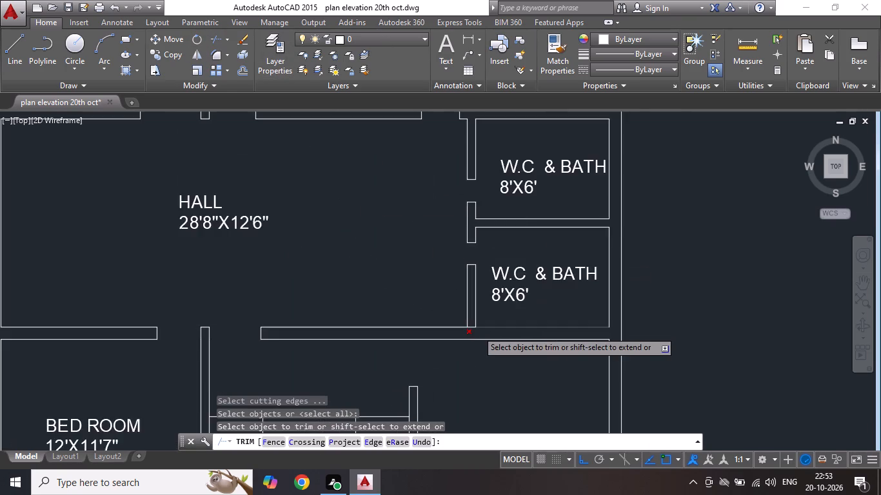
scroll(462, 338, up, 1)
click(488, 314)
scroll(481, 336, down, 3)
scroll(475, 222, down, 3)
scroll(447, 166, up, 3)
scroll(453, 196, down, 3)
scroll(480, 285, up, 2)
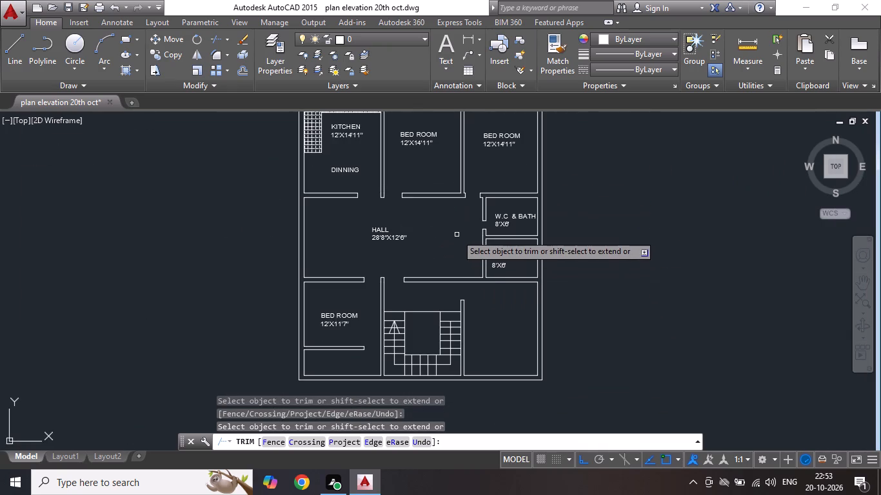
key(Escape)
key(Escape)
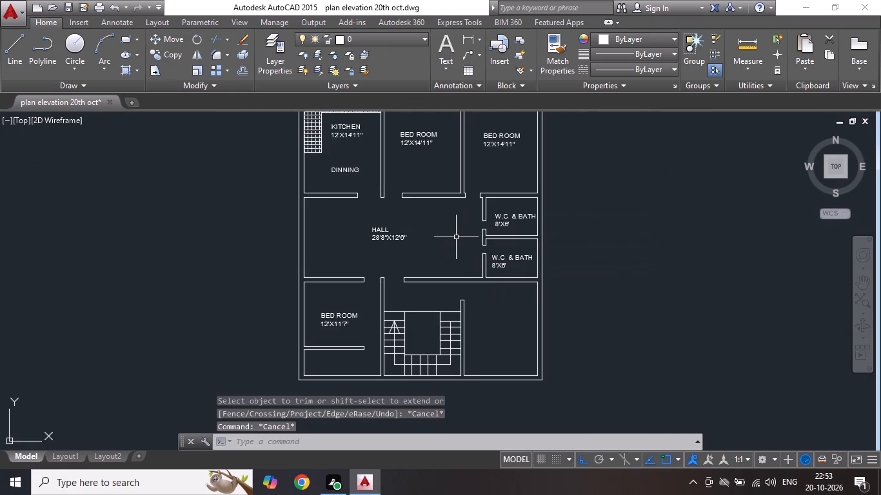
Paste the copied bedroom label at the dining area's door opening and change its text to D.
scroll(472, 311, up, 2)
scroll(467, 271, down, 3)
scroll(470, 233, up, 2)
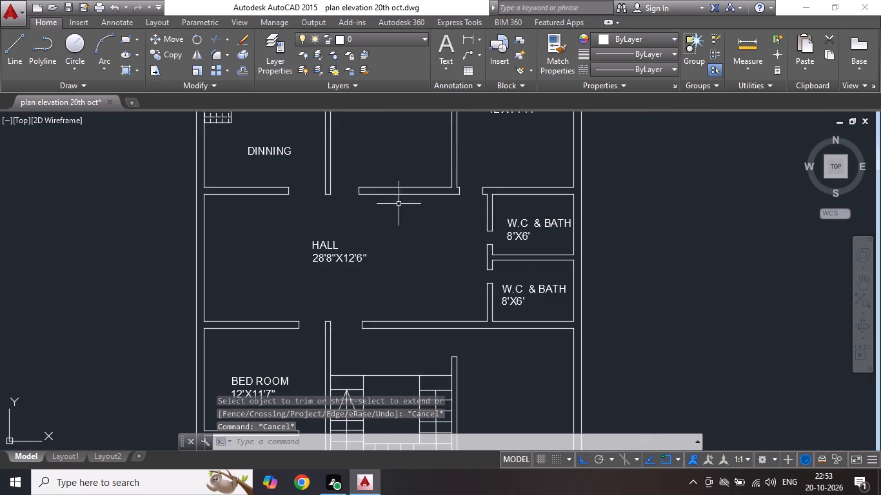
key(ctrl+v)
scroll(302, 199, up, 3)
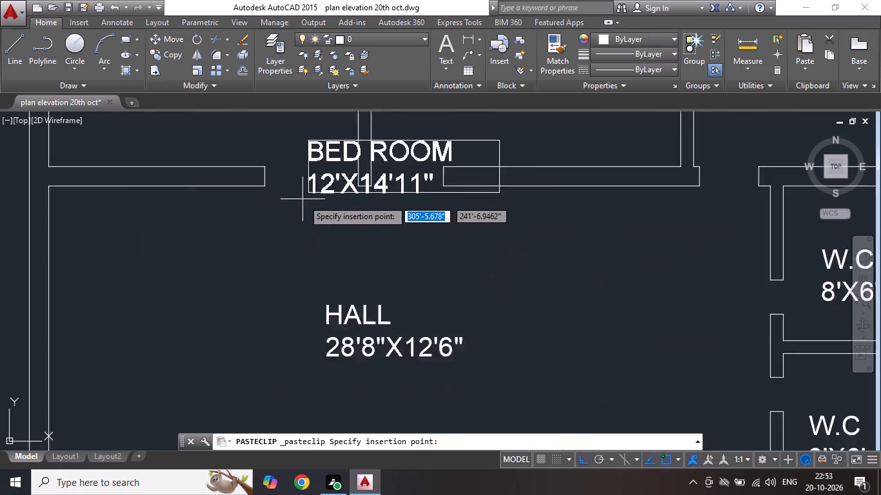
click(274, 191)
key(Escape)
double_click(312, 171)
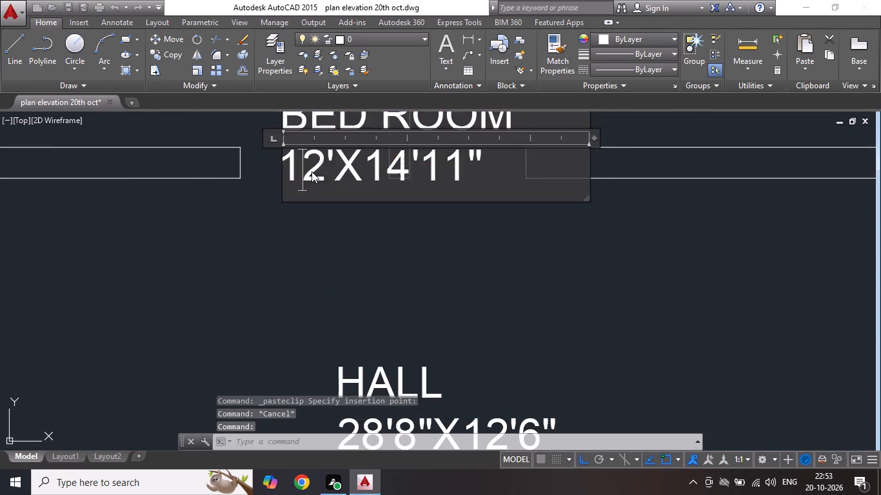
key(ctrl+a)
key(d)
click(317, 228)
Nudge the D label down and slightly right so it sits within the dining area's door opening.
scroll(313, 219, down, 2)
scroll(304, 184, up, 1)
click(304, 184)
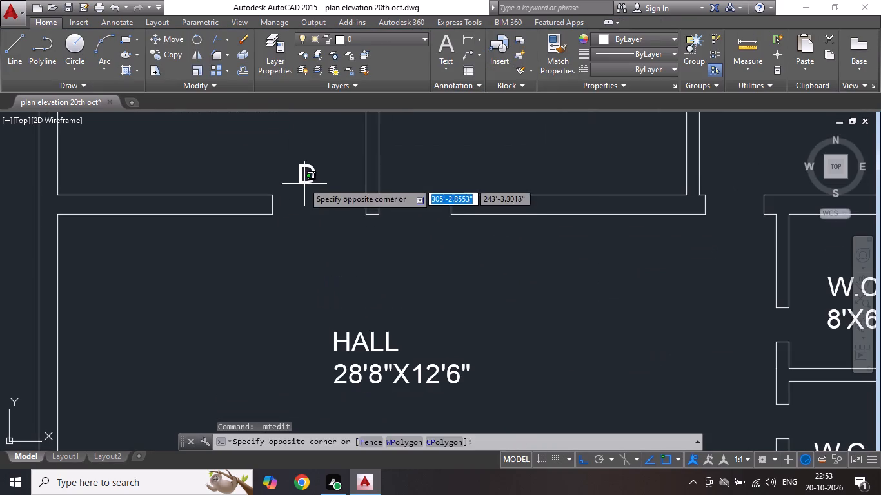
click(292, 169)
key(ctrl+Down)
key(ctrl+Down)
key(ctrl+Down)
key(ctrl+Down)
key(ctrl+Down)
key(ctrl+Down)
key(ctrl+Down)
key(ctrl+Down)
key(ctrl+Down)
key(ctrl+Down)
key(ctrl+Down)
key(ctrl+Down)
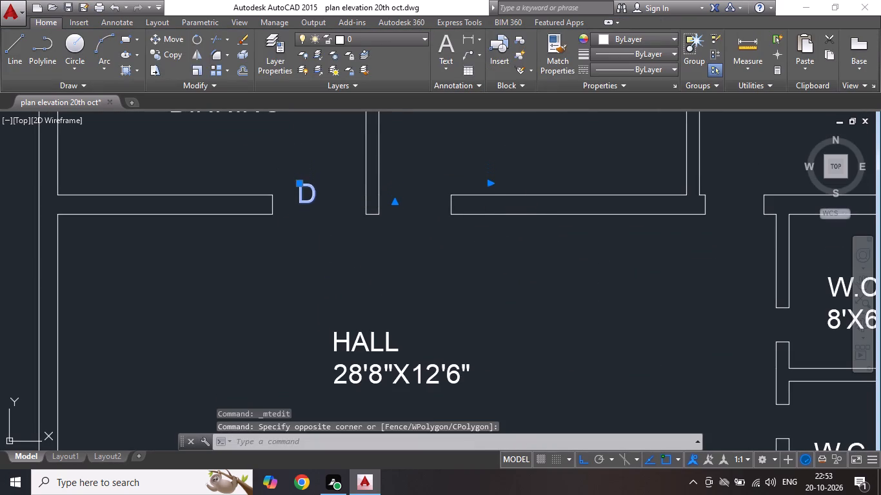
key(ctrl+Right)
key(ctrl+Right)
key(ctrl+Right)
key(ctrl+Right)
key(ctrl+Right)
key(ctrl+Right)
key(ctrl+Right)
key(ctrl+Down)
key(ctrl+Down)
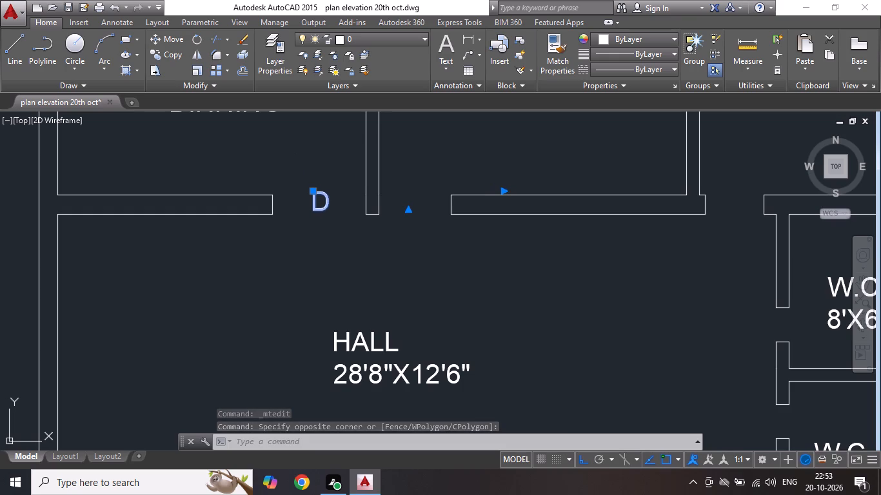
Copy the D label into the door openings of the two upper bedrooms.
key(ctrl+c)
key(ctrl+v)
scroll(379, 202, up, 2)
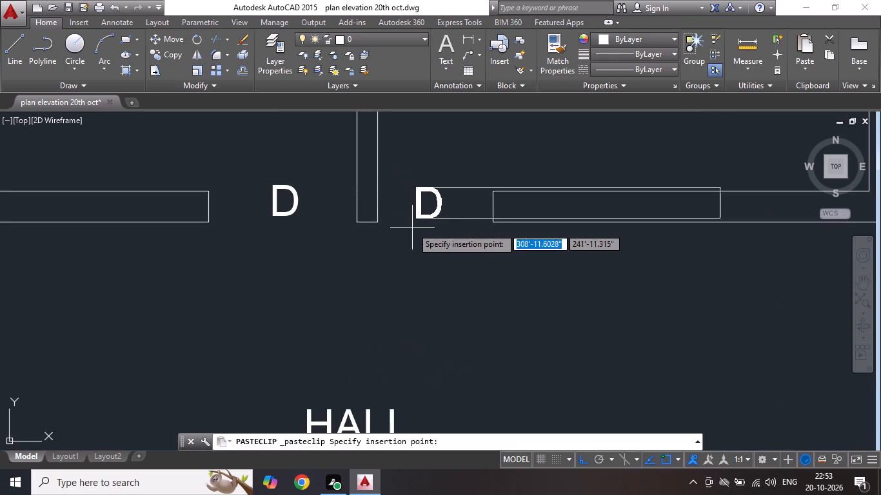
click(412, 228)
scroll(401, 217, down, 5)
key(ctrl+v)
scroll(473, 224, up, 4)
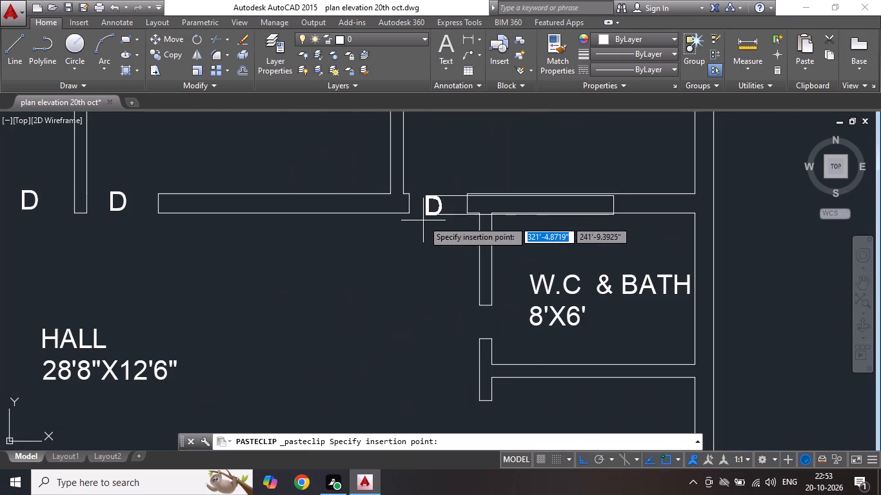
click(424, 218)
Paste the D label into the door openings of the two W.C & BATH rooms.
key(ctrl+v)
scroll(467, 298, up, 2)
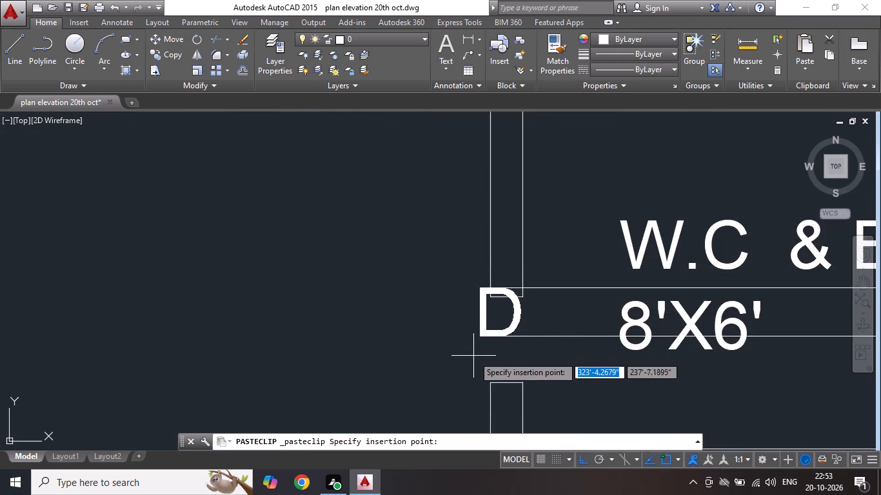
click(484, 376)
scroll(482, 245, down, 4)
key(ctrl+v)
ctrl+scroll(492, 318, up, 4)
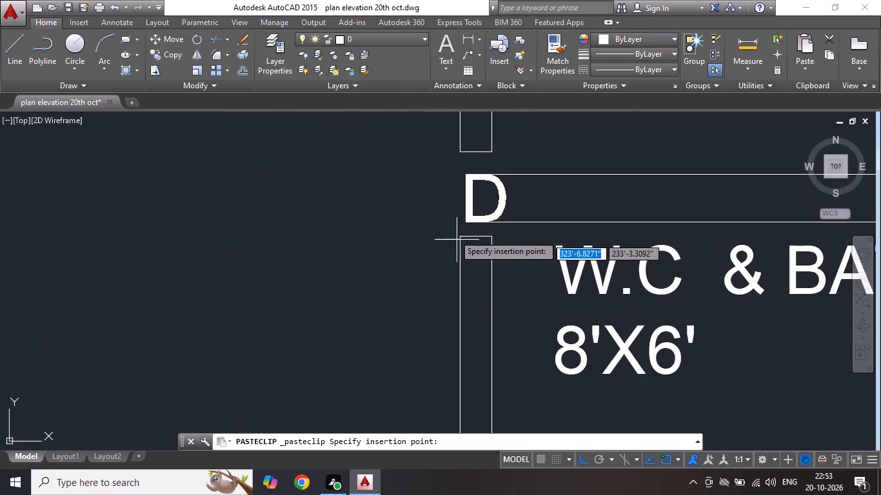
click(453, 233)
Paste the D label into the two openings in the hall's bottom wall, for the staircase and the 12'X11'7" bedroom.
scroll(494, 213, down, 3)
key(ctrl+v)
scroll(258, 283, up, 2)
click(266, 306)
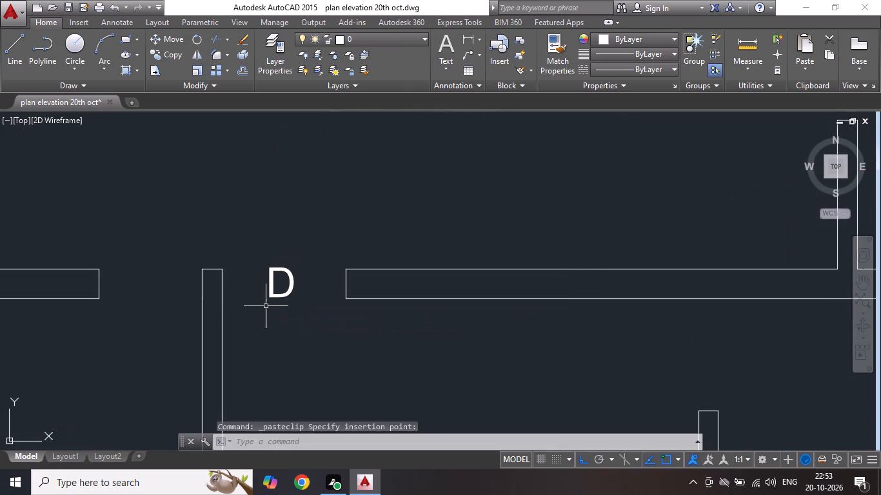
key(ctrl+v)
click(136, 306)
Save the drawing.
scroll(461, 240, down, 5)
scroll(497, 235, up, 2)
key(ctrl+s)
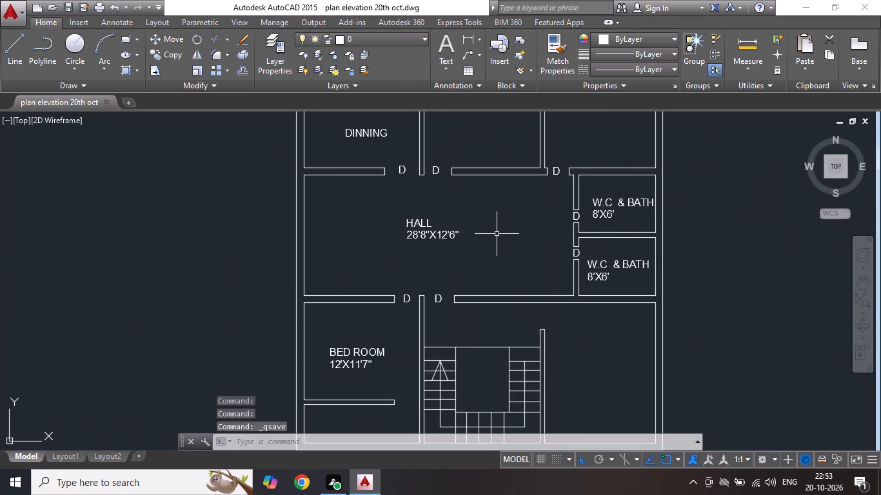
Copy the lower W.C & BATH label into the empty room beside the staircase.
scroll(502, 215, down, 2)
scroll(511, 230, up, 1)
click(558, 240)
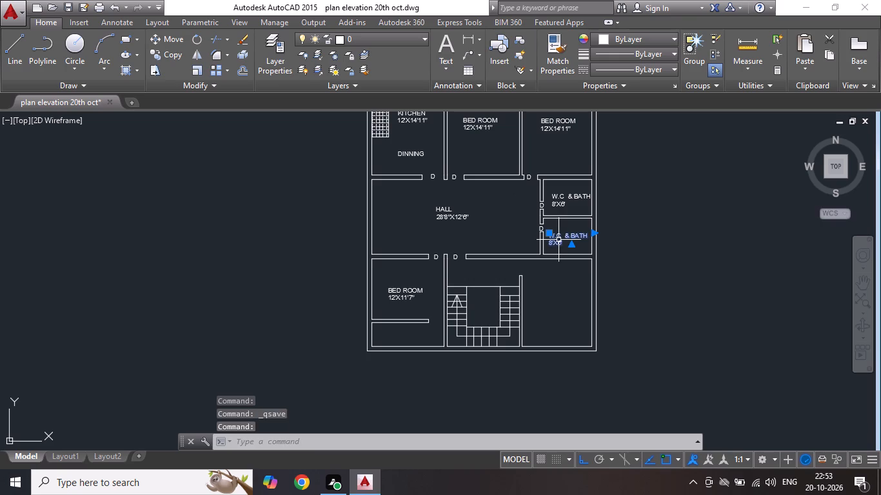
key(ctrl+c)
key(ctrl+v)
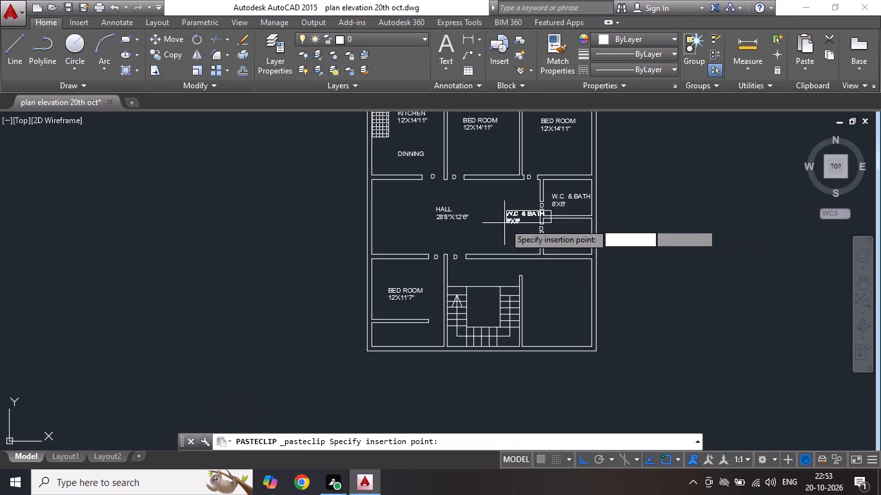
scroll(535, 313, up, 1)
click(541, 304)
Replace the copied label's text with GARAGE.
double_click(548, 298)
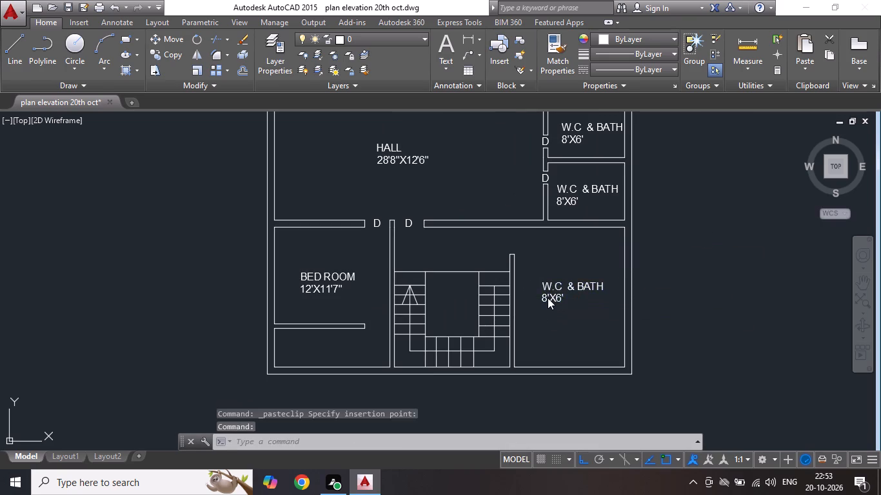
key(ctrl+a)
text(GAR)
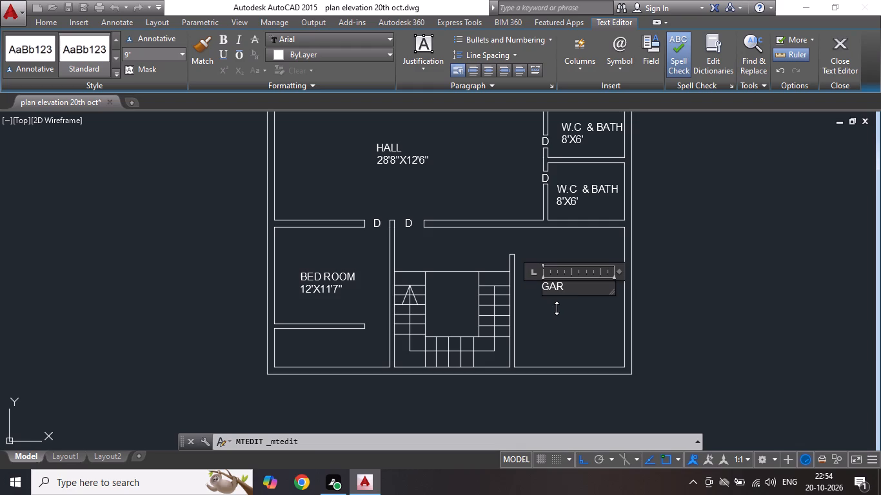
text(AGE)
click(594, 212)
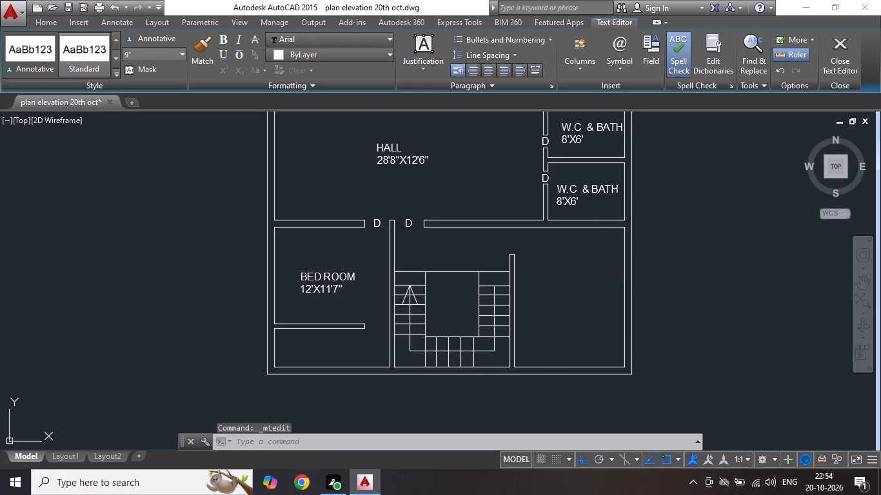
Draw two short lines across the hall's bottom wall, in line with both faces of the staircase–garage partition wall.
scroll(550, 331, down, 2)
scroll(568, 218, up, 1)
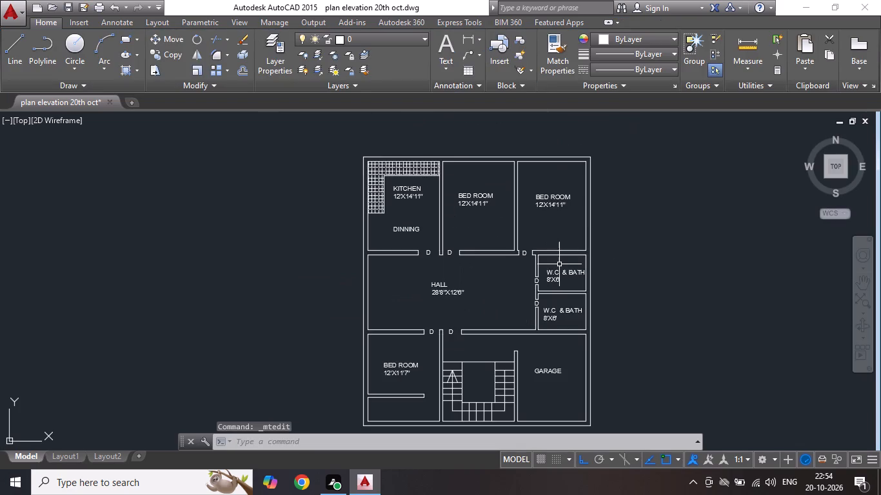
scroll(523, 334, up, 2)
click(11, 70)
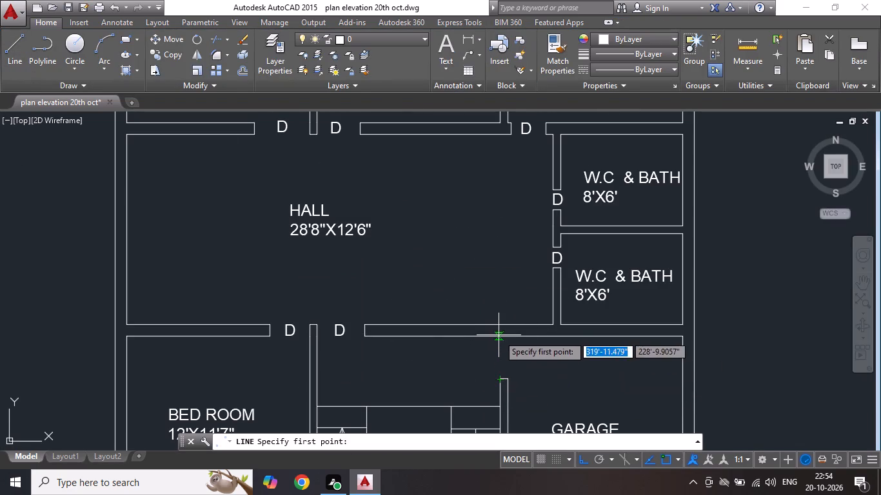
click(499, 335)
click(503, 324)
key(Escape)
click(15, 54)
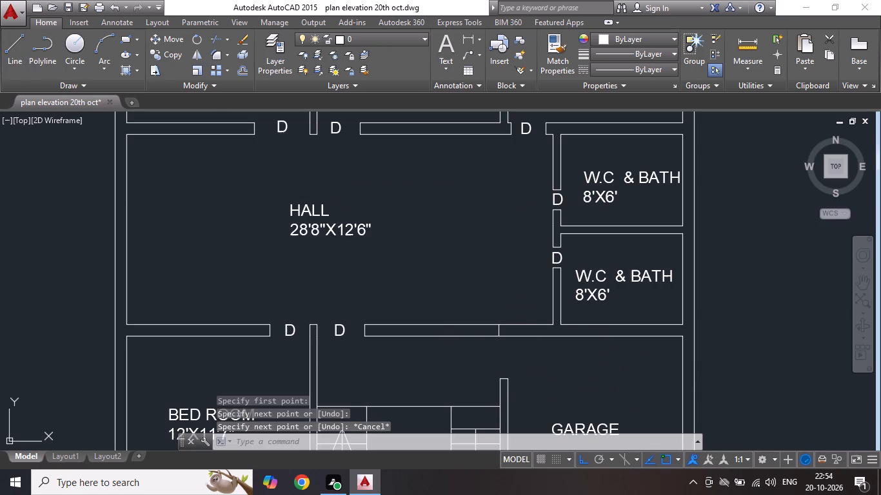
click(507, 338)
click(508, 324)
key(Escape)
Save the drawing.
scroll(511, 334, down, 3)
scroll(520, 217, up, 1)
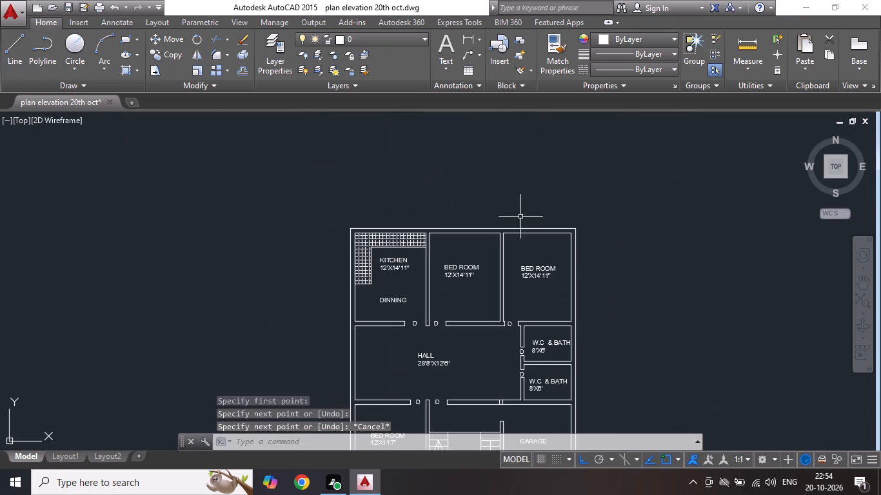
key(ctrl+s)
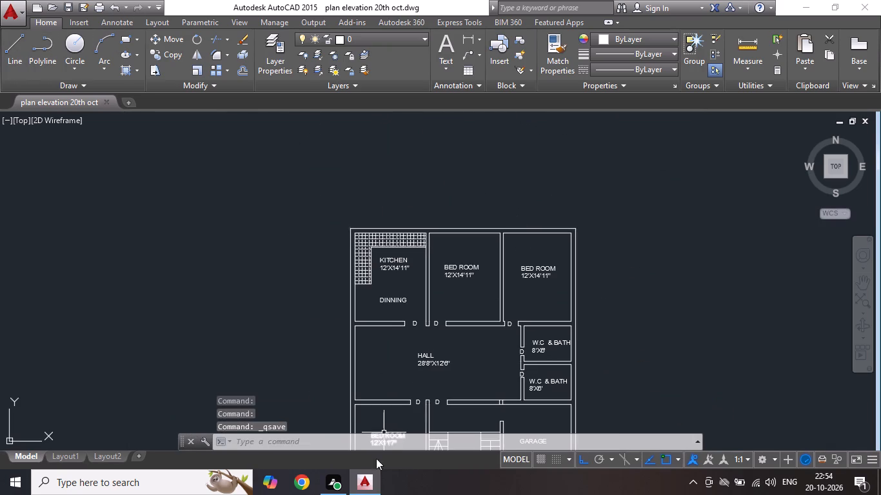
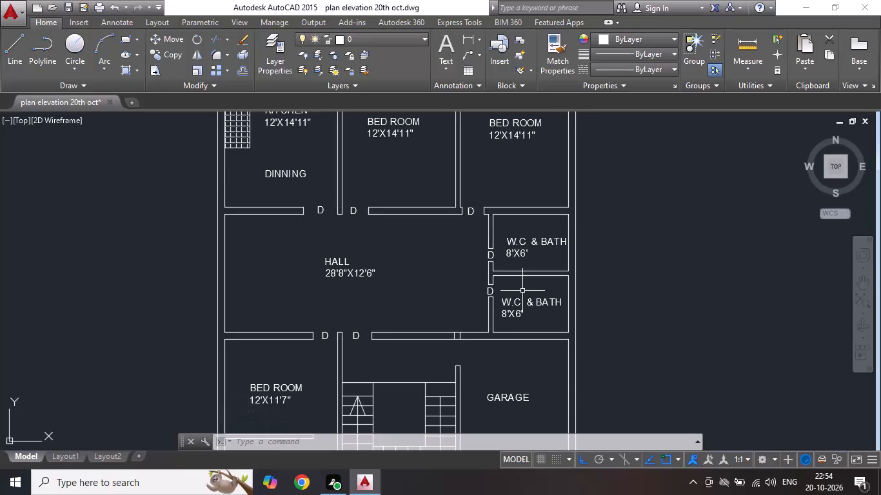
Delete the two short lines across the hall's bottom wall, above the staircase–garage partition.
scroll(440, 308, down, 2)
scroll(441, 311, up, 2)
drag(440, 322, 446, 323)
click(468, 358)
key(Delete)
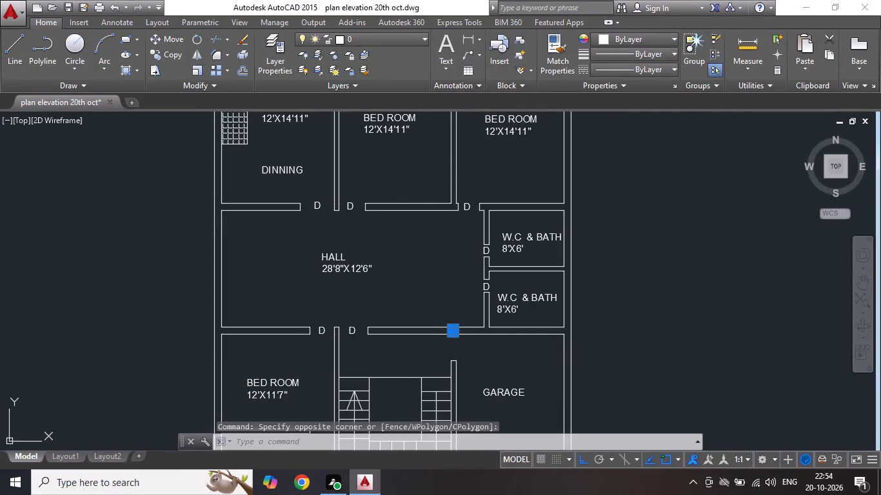
Draw a horizontal ground line for the elevation in the empty space below the floor plan.
scroll(450, 306, down, 2)
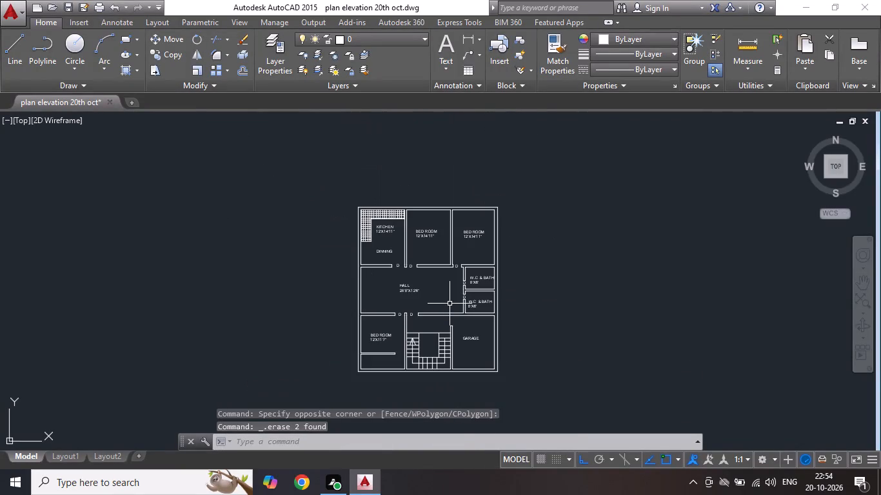
scroll(455, 189, up, 2)
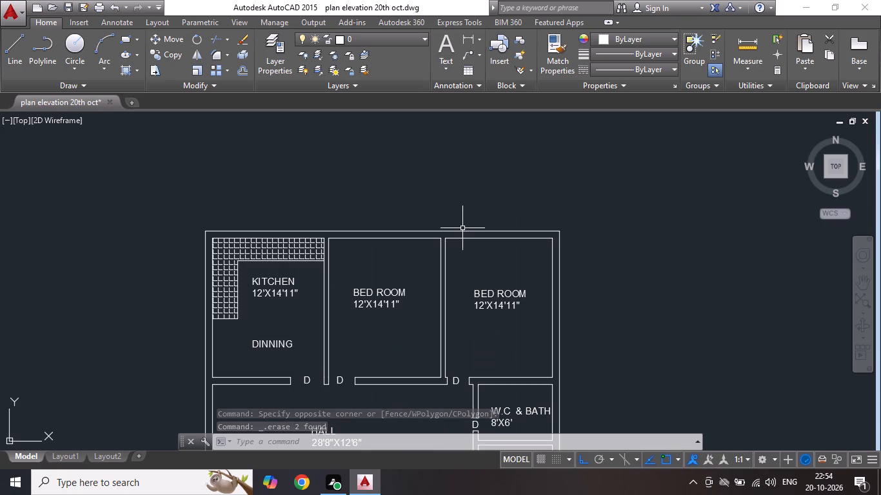
scroll(462, 228, down, 4)
scroll(453, 310, up, 3)
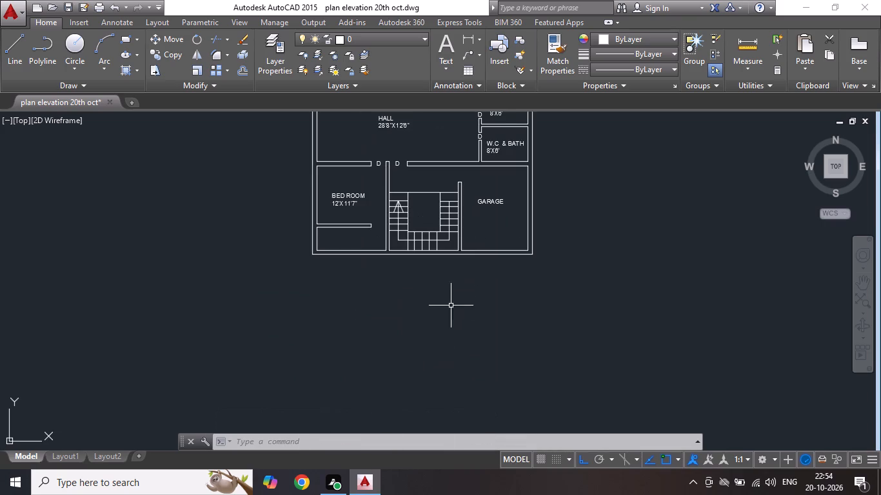
click(14, 61)
scroll(353, 167, down, 1)
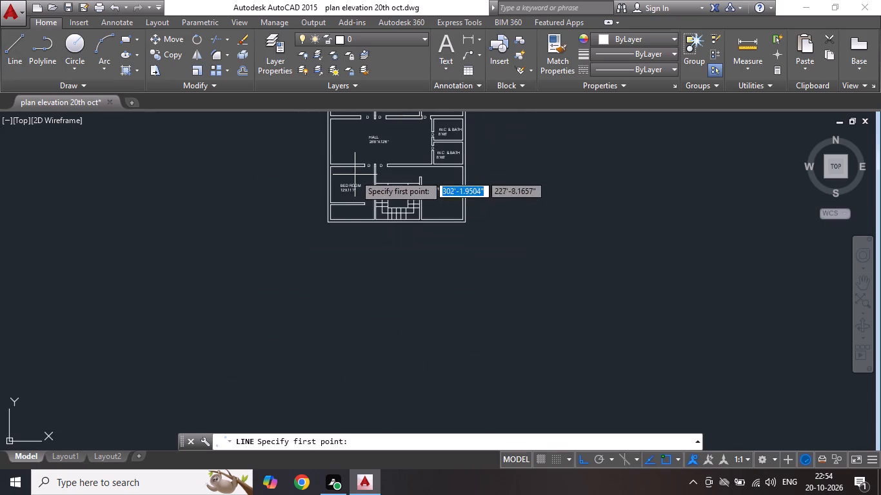
click(335, 306)
click(488, 311)
key(Escape)
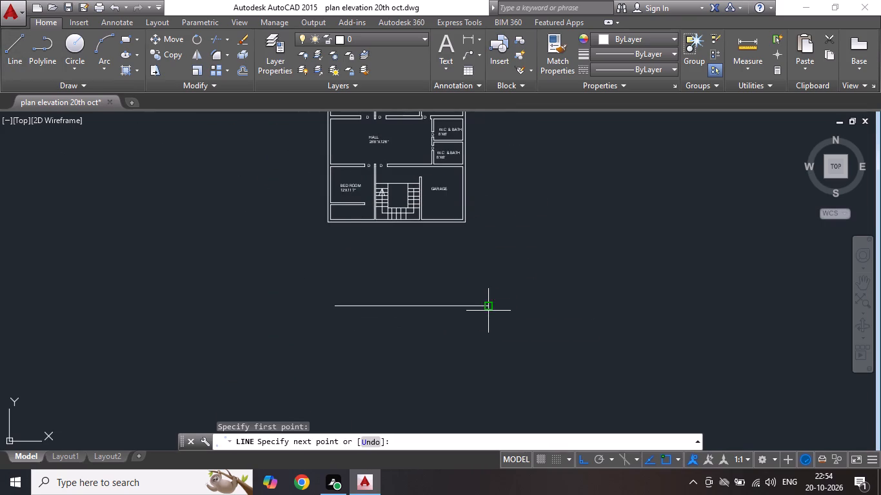
Draw the elevation's stepped outline on the ground line, with a left section about 15'-6" wide and a raised central block about 6'-5" higher.
click(13, 60)
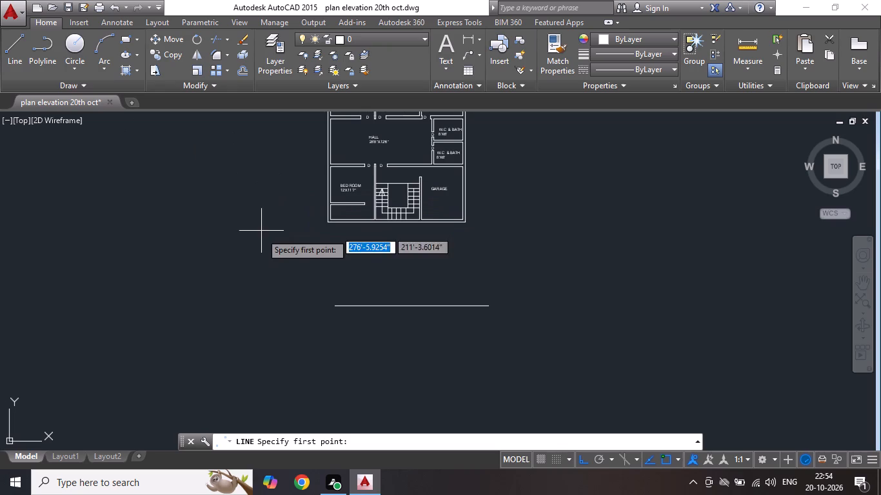
drag(338, 311, 338, 305)
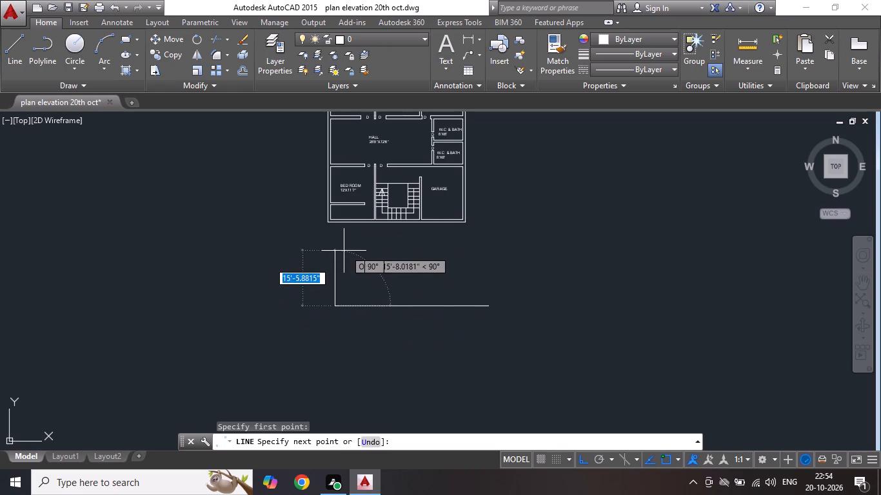
click(343, 258)
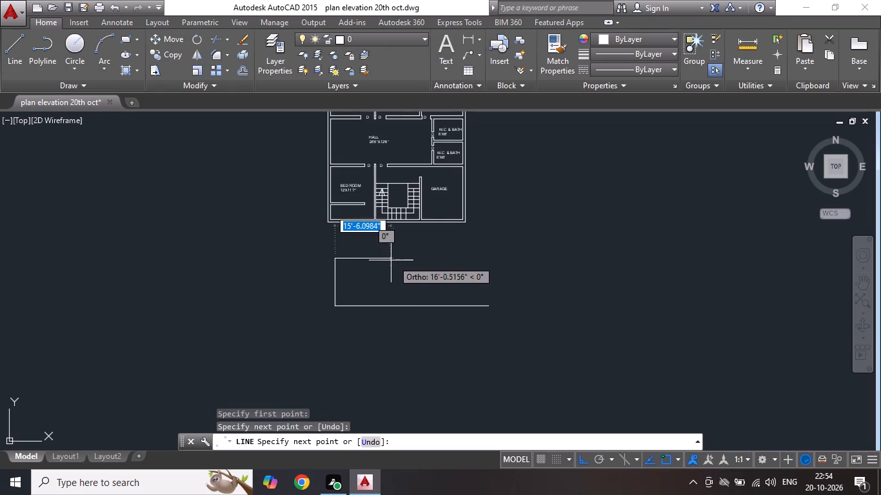
click(391, 260)
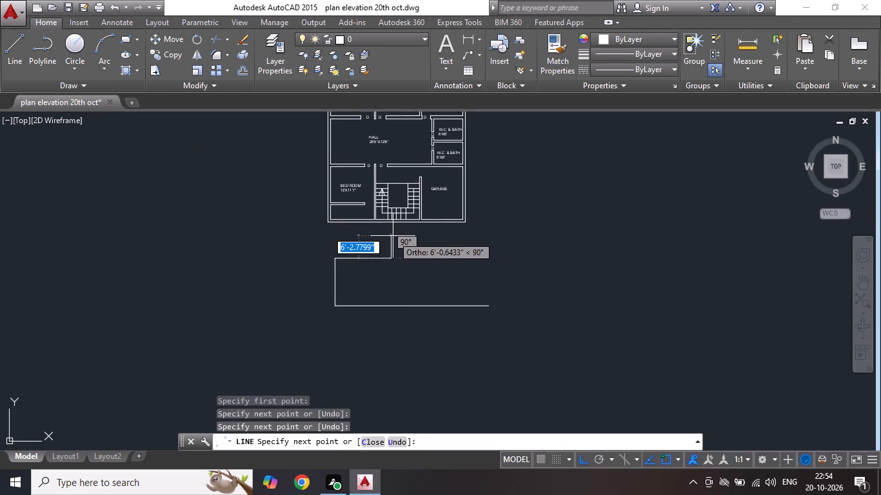
click(393, 235)
click(429, 237)
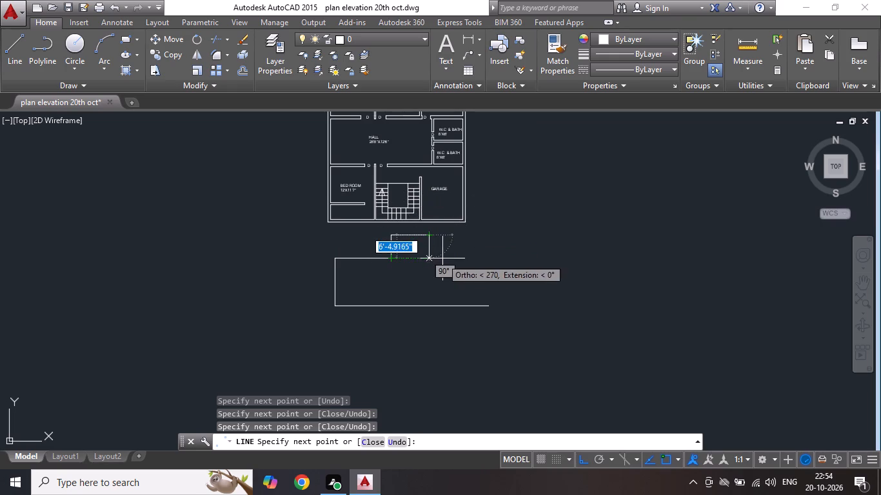
click(443, 258)
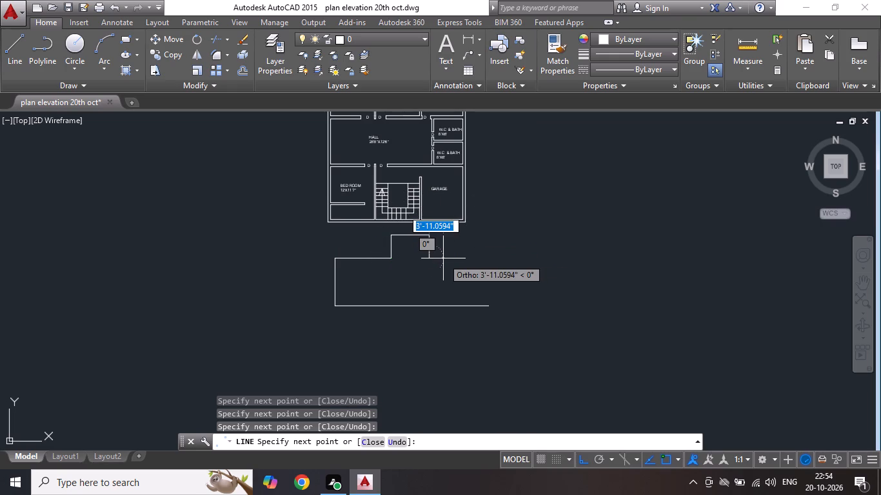
click(477, 262)
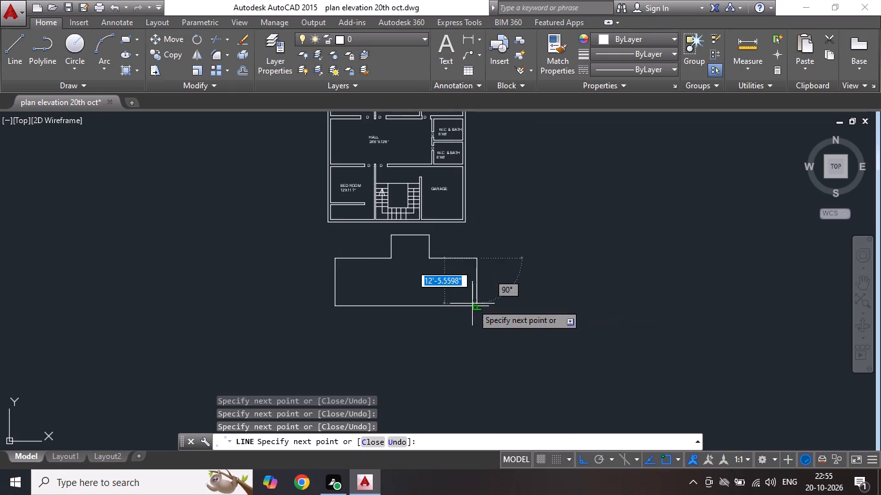
click(472, 304)
key(Escape)
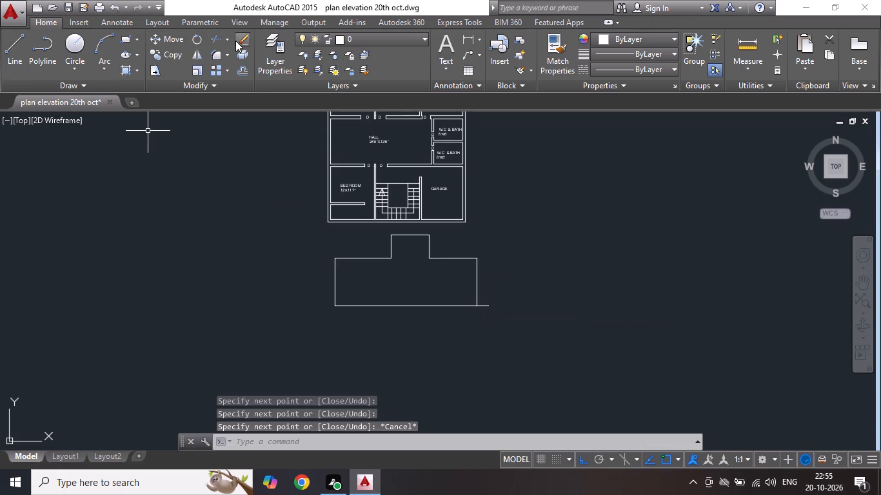
Extend both vertical sides of the raised central block down to the ground line.
click(230, 40)
click(243, 91)
key(Return)
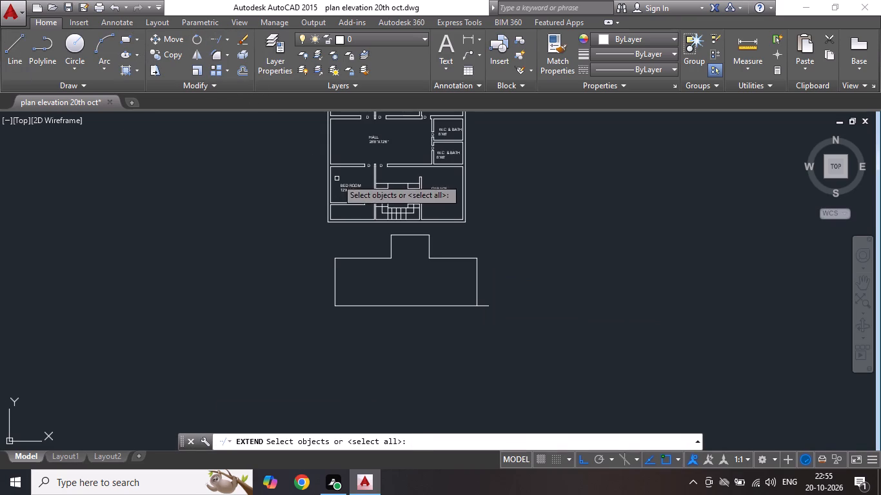
scroll(383, 246, up, 1)
drag(397, 252, 404, 253)
click(376, 258)
click(463, 250)
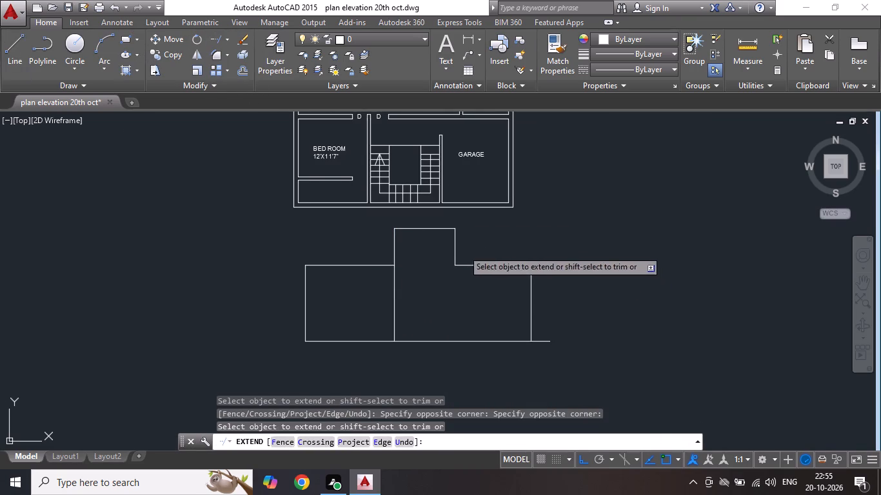
click(419, 261)
key(Escape)
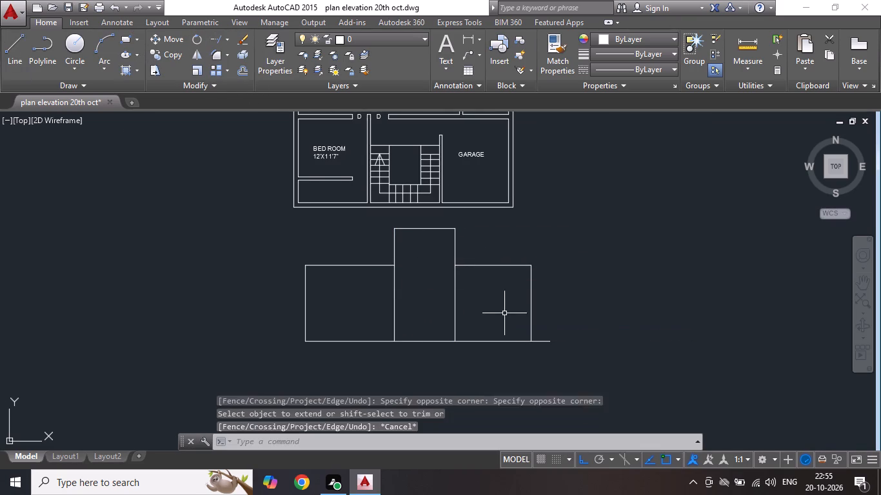
key(Escape)
Draw two horizontal lines across the full width of the elevation's left block, below its top edge.
click(15, 62)
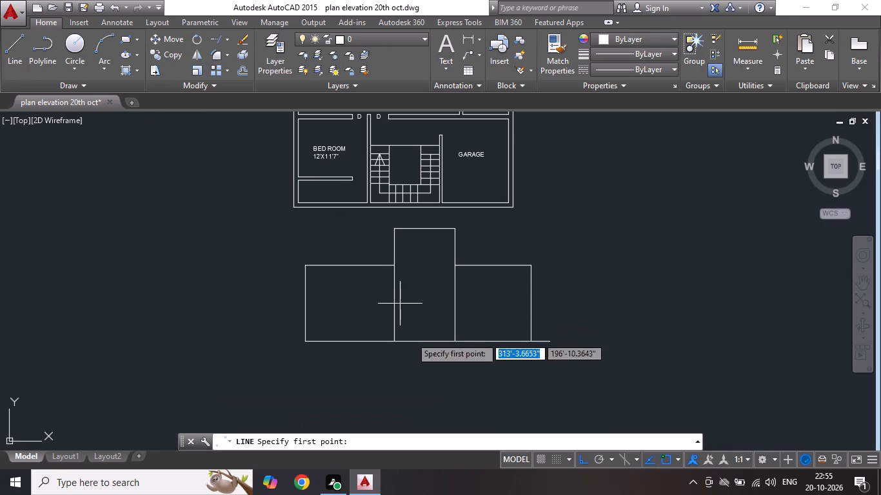
scroll(317, 270, up, 2)
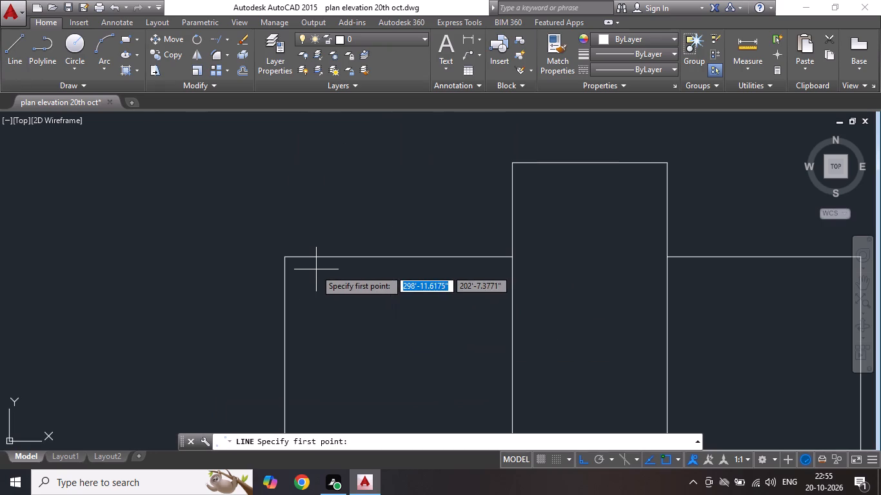
click(285, 296)
click(511, 296)
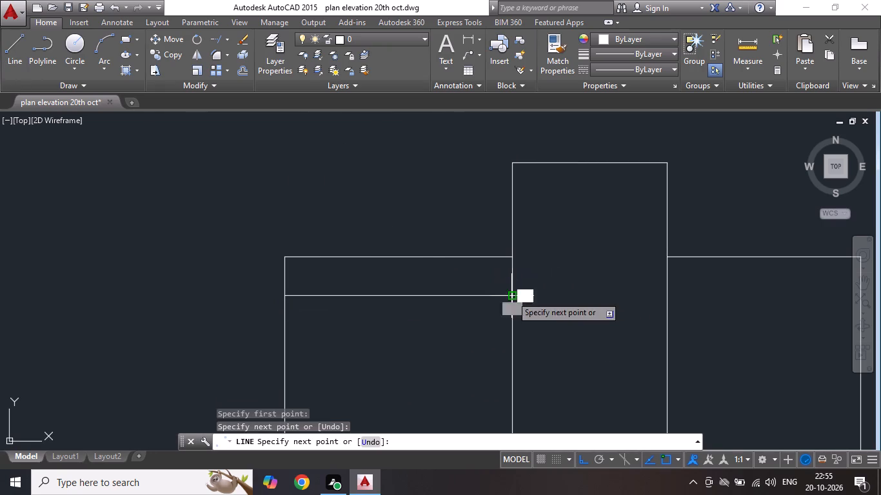
key(Escape)
click(12, 52)
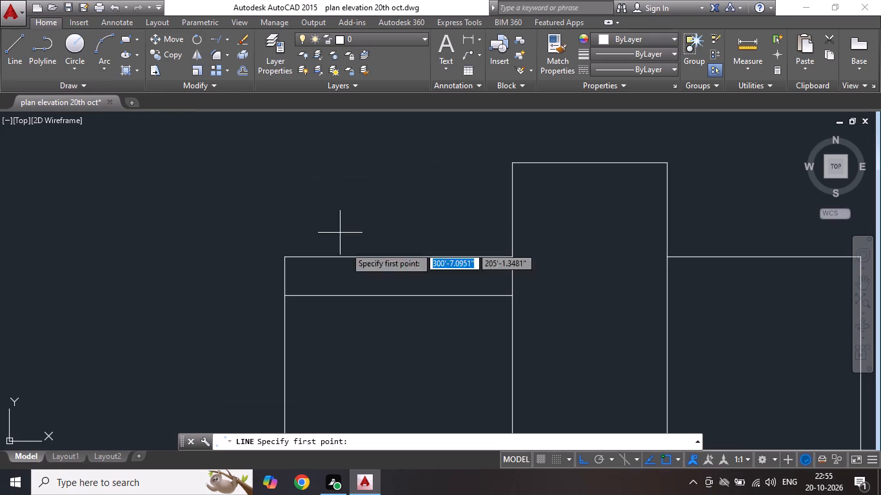
drag(286, 361, 292, 361)
click(514, 361)
key(Escape)
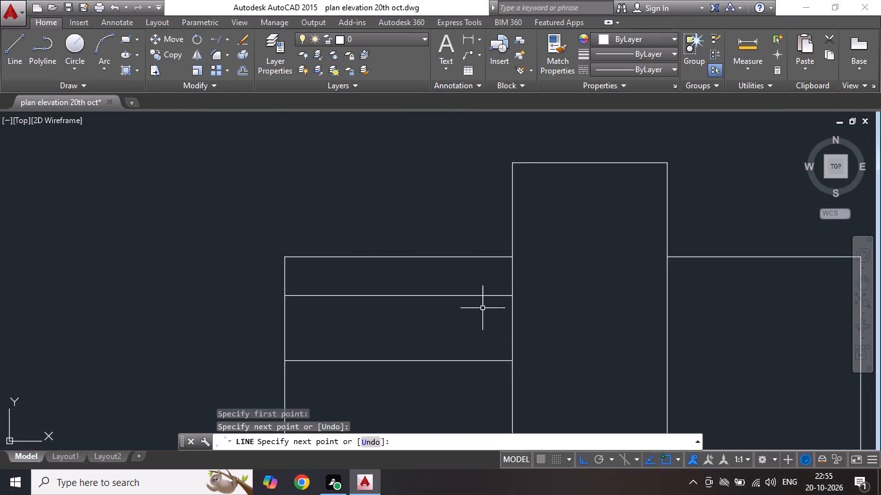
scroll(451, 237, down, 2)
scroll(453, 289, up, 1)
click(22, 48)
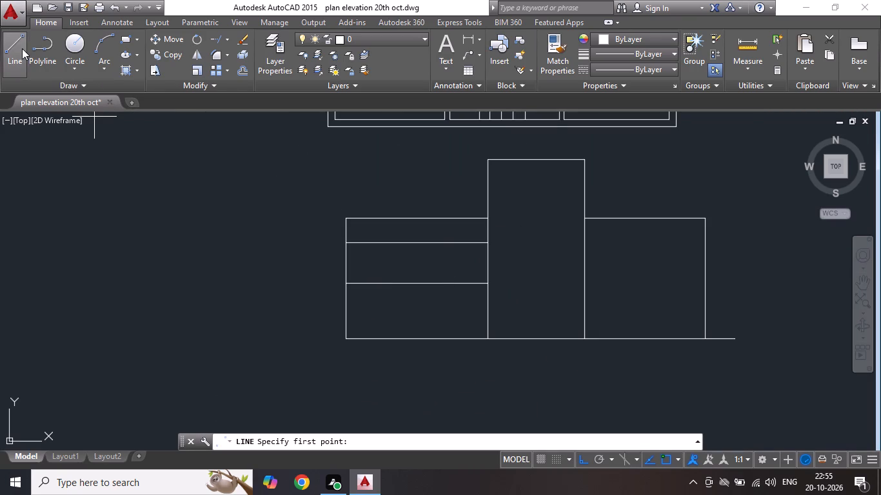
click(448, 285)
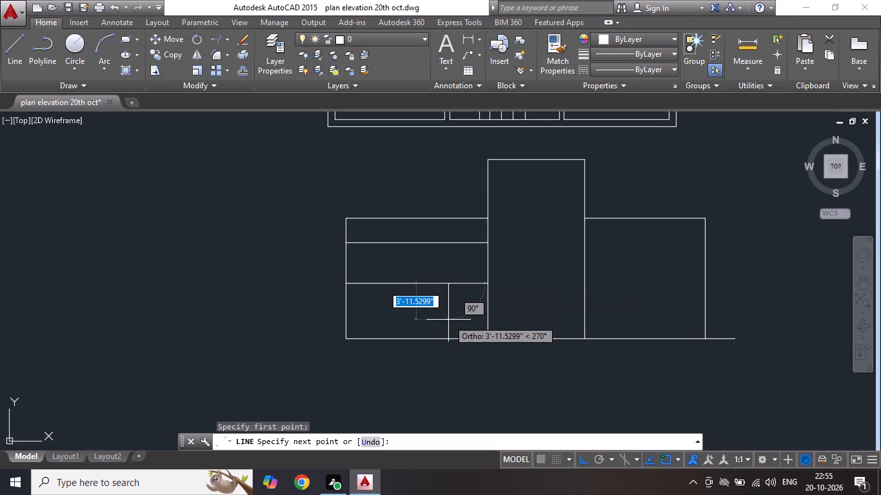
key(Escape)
Draw a horizontal plinth line across the elevation's full width, slightly above the ground line.
click(23, 72)
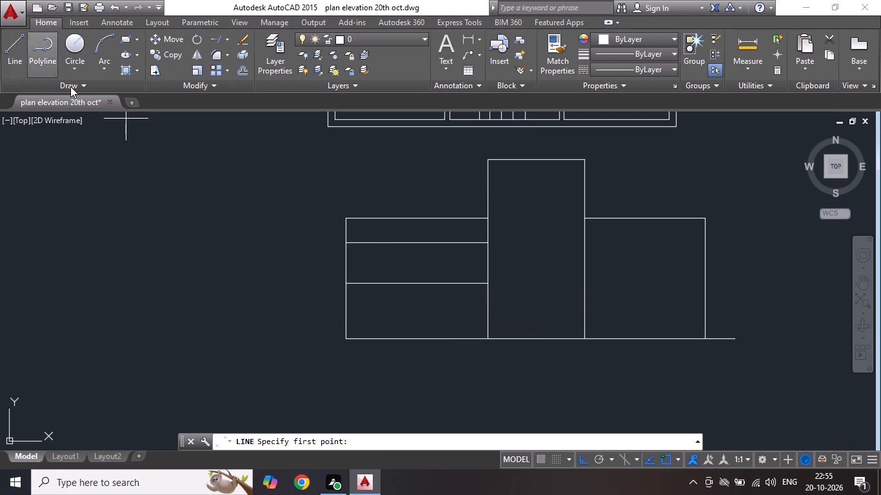
click(19, 66)
drag(348, 321, 355, 321)
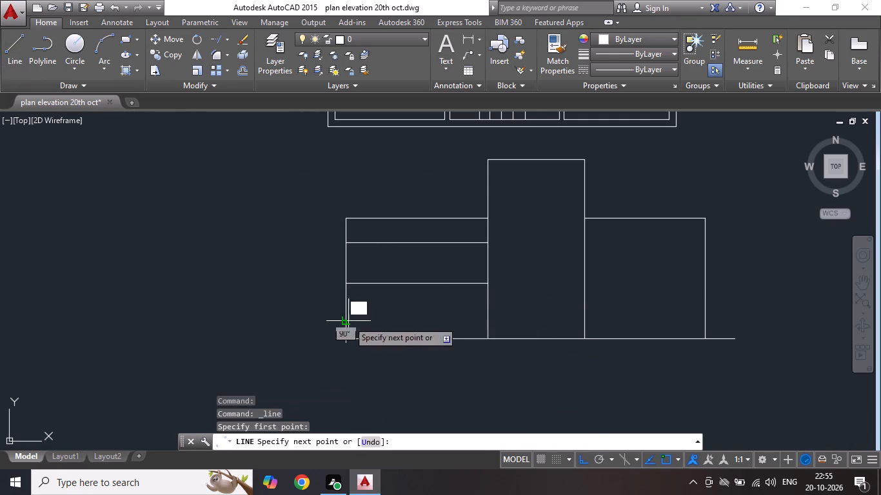
click(704, 320)
key(Escape)
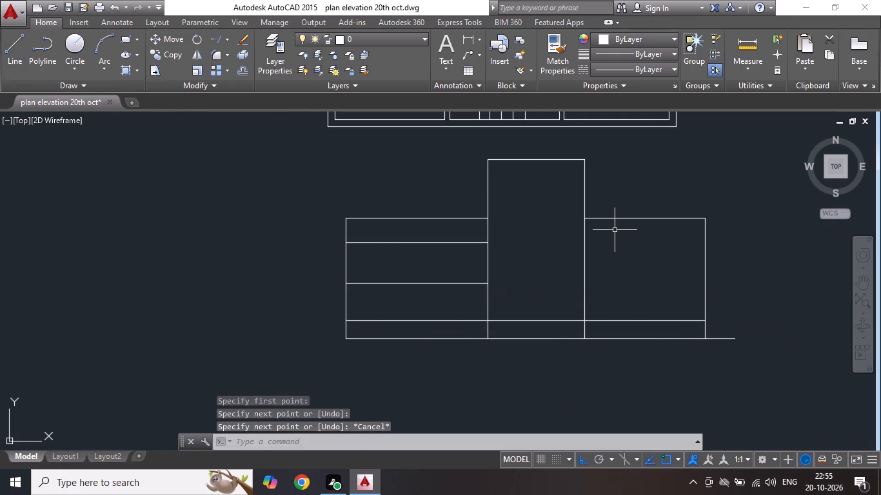
Nudge the left block's horizontal line just above the plinth line upward, closer to the line above it.
click(448, 286)
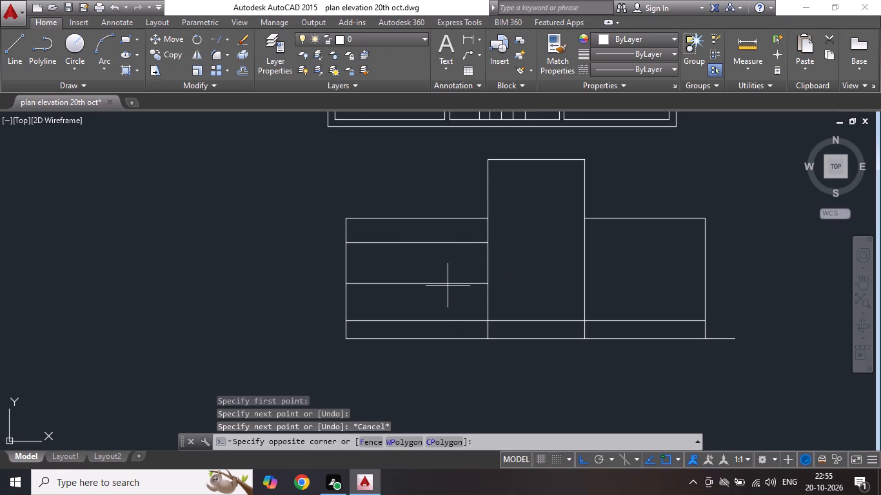
click(430, 264)
key(ctrl+Up)
key(ctrl+Up)
key(ctrl+Up)
key(ctrl+Up)
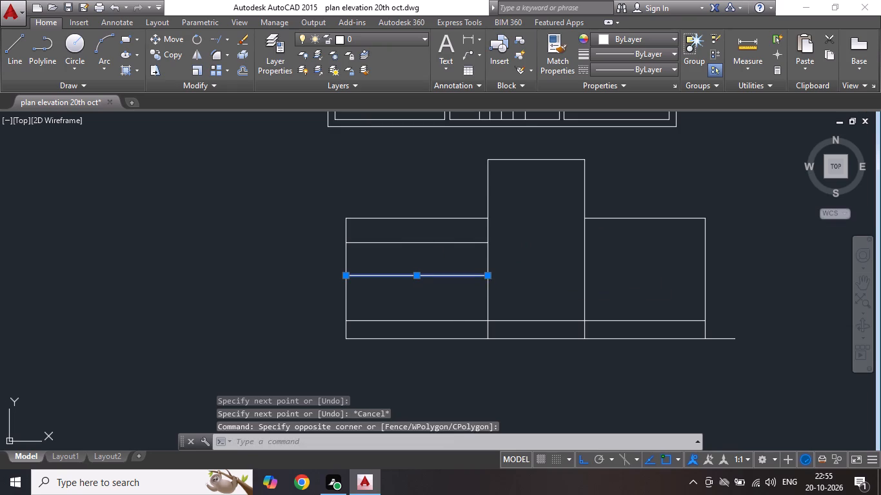
key(ctrl+Up)
key(ctrl+Up)
key(ctrl+Up)
key(Escape)
Draw a low wall about 3'-1" high from the left block's outer edge, with its inner end meeting the plinth line.
click(6, 42)
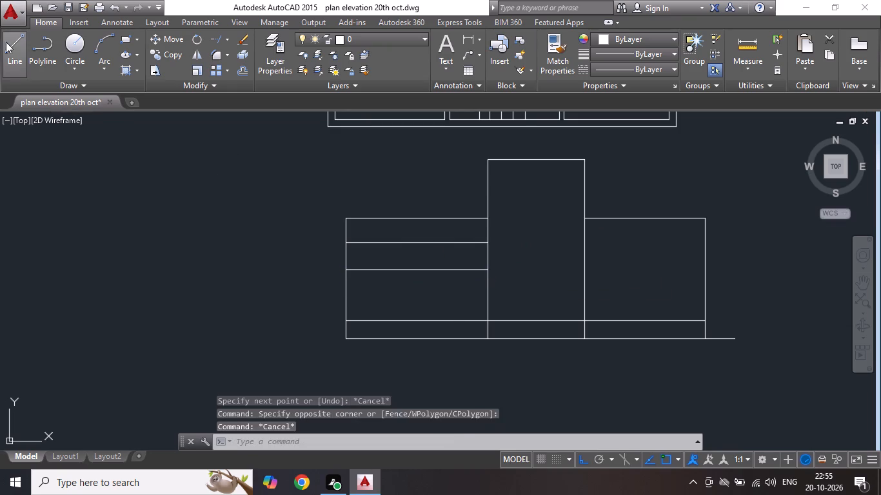
scroll(398, 320, up, 1)
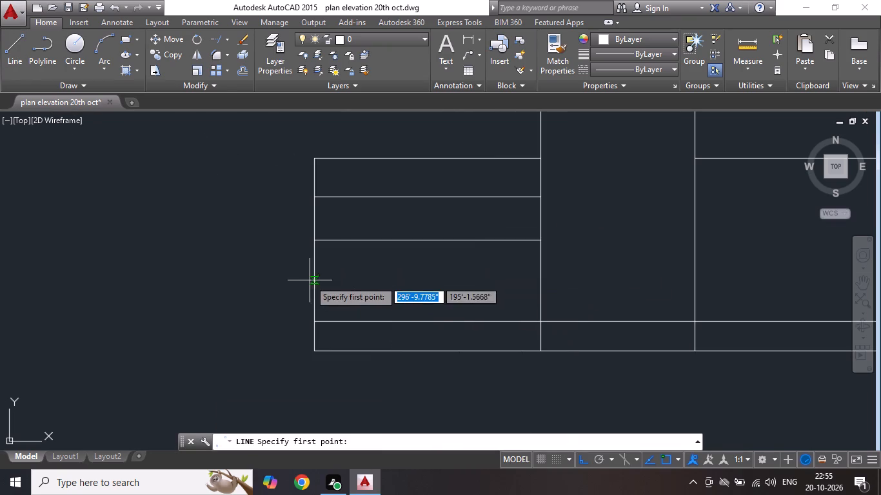
click(310, 277)
click(451, 288)
click(451, 318)
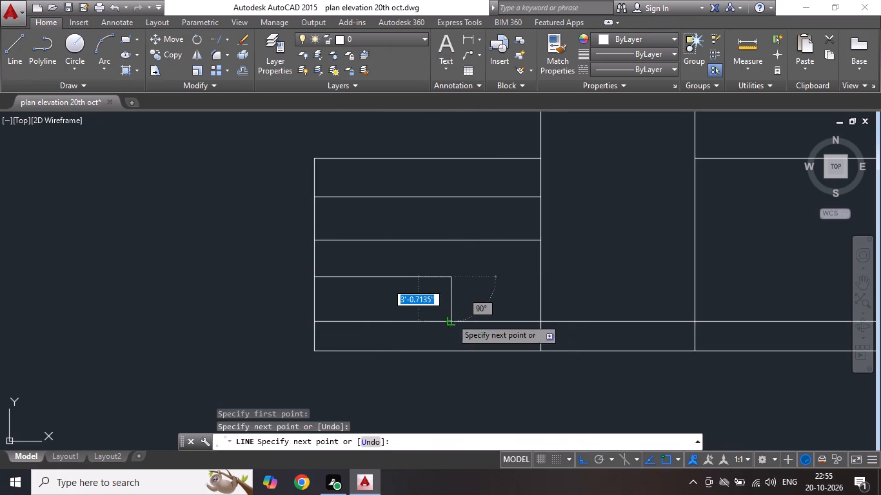
key(Escape)
Draw a door rectangle about 3'-4" by 5'-7" beside the low wall, from the left block's lower horizontal line to the plinth line.
click(126, 36)
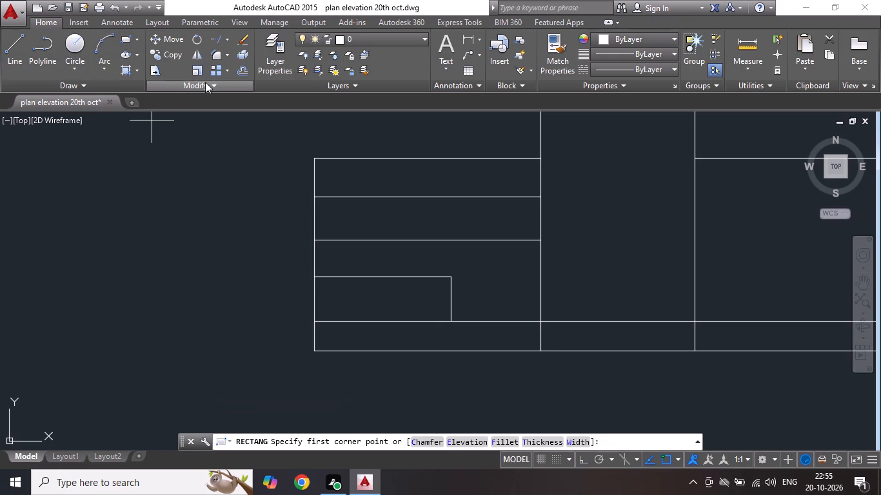
click(468, 240)
click(517, 320)
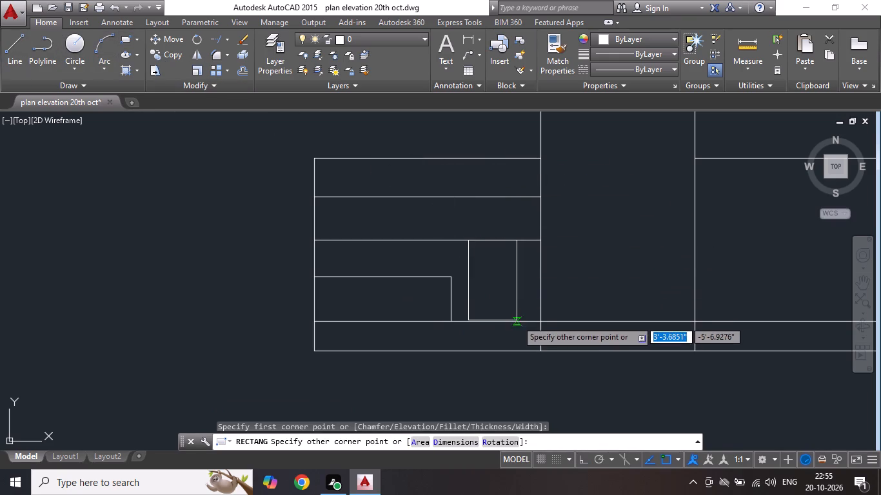
key(Escape)
scroll(390, 238, down, 1)
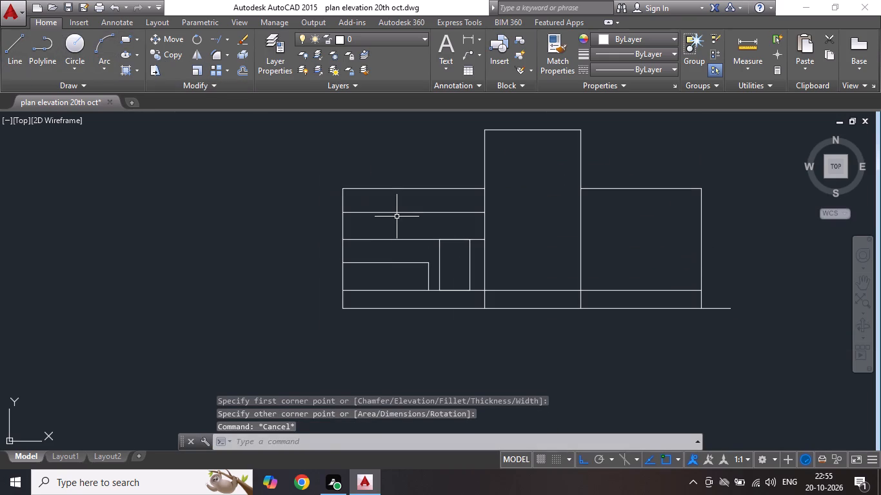
Nudge the left block's lower horizontal line slightly upward, leaving a gap above the door rectangle.
click(402, 237)
click(389, 242)
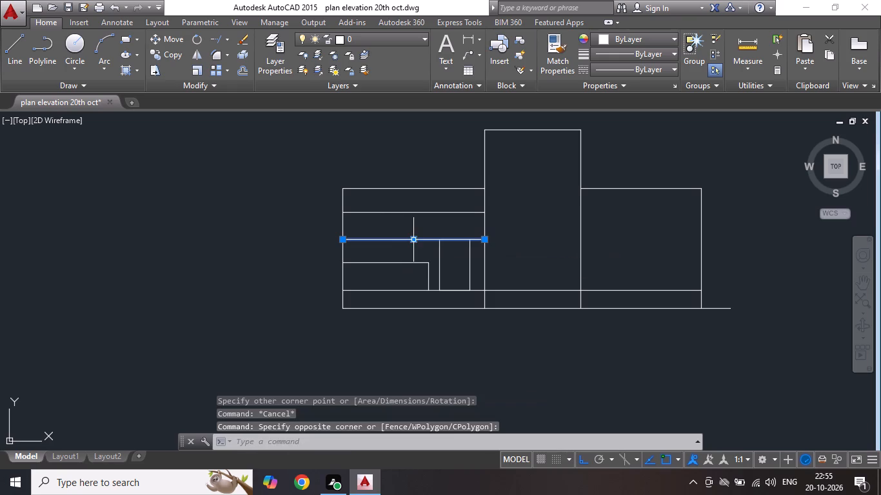
key(ctrl+Up)
key(ctrl+Up)
key(ctrl+Up)
key(Escape)
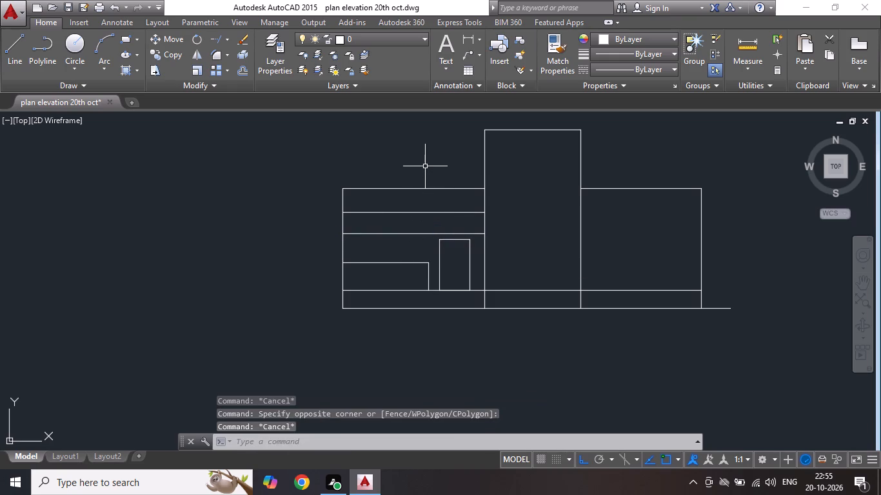
Draw two full-width horizontal lines across the right block, roughly level with the left block's two upper horizontal lines.
click(10, 44)
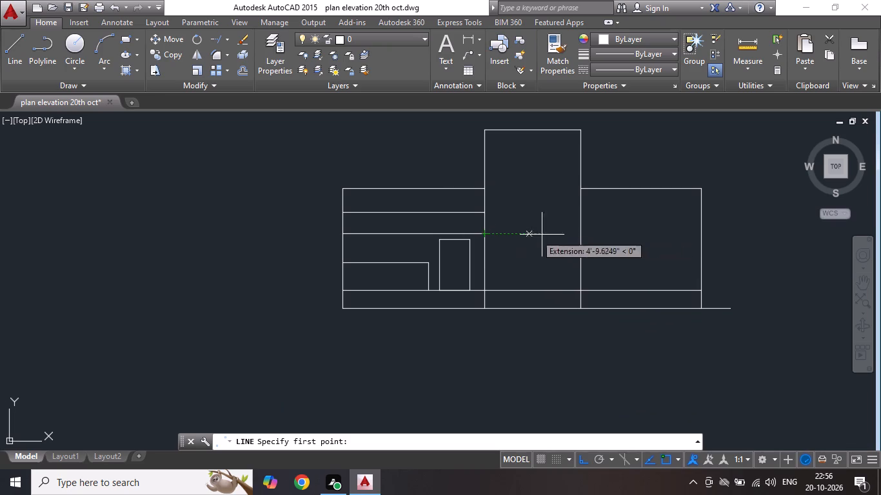
click(584, 235)
click(706, 236)
key(Escape)
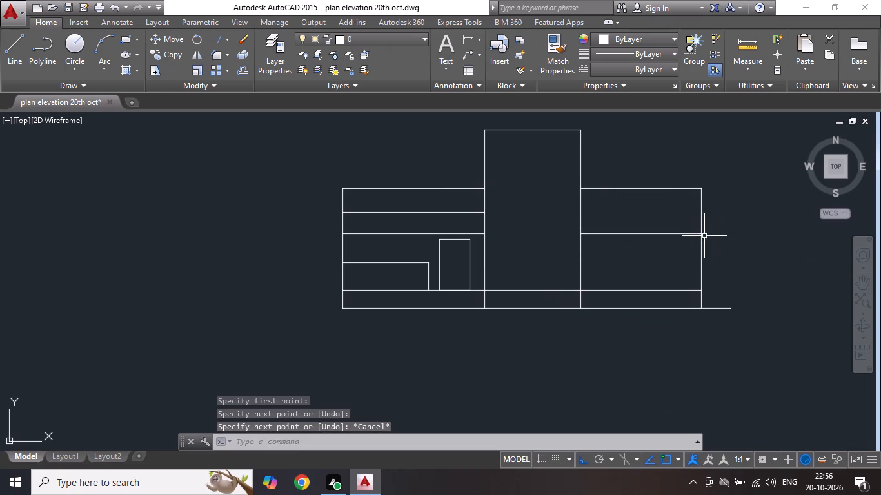
click(12, 56)
click(577, 211)
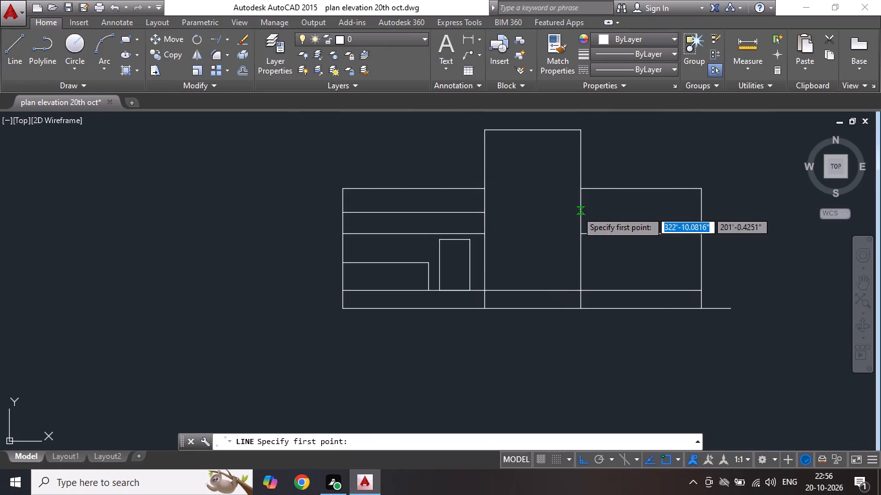
click(700, 214)
key(Escape)
Draw an upright window rectangle in the right block, between its lower horizontal line and the plinth line.
scroll(529, 227, down, 2)
scroll(513, 229, up, 2)
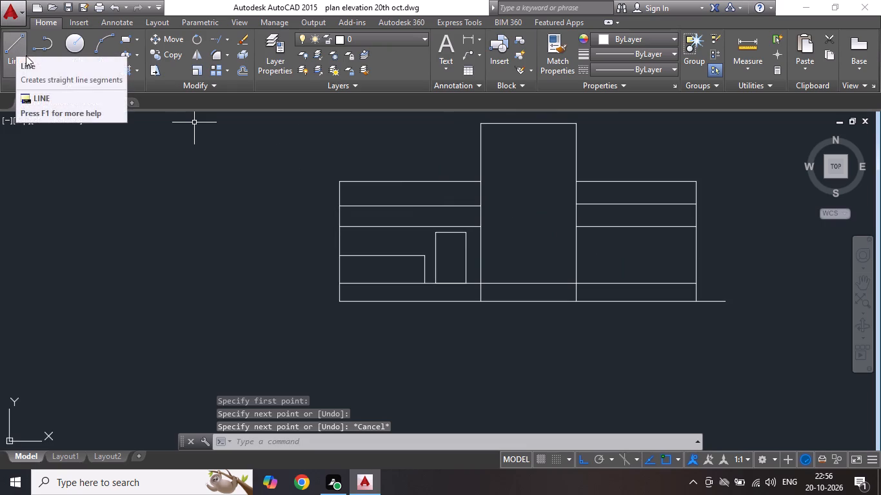
click(122, 38)
scroll(613, 243, up, 1)
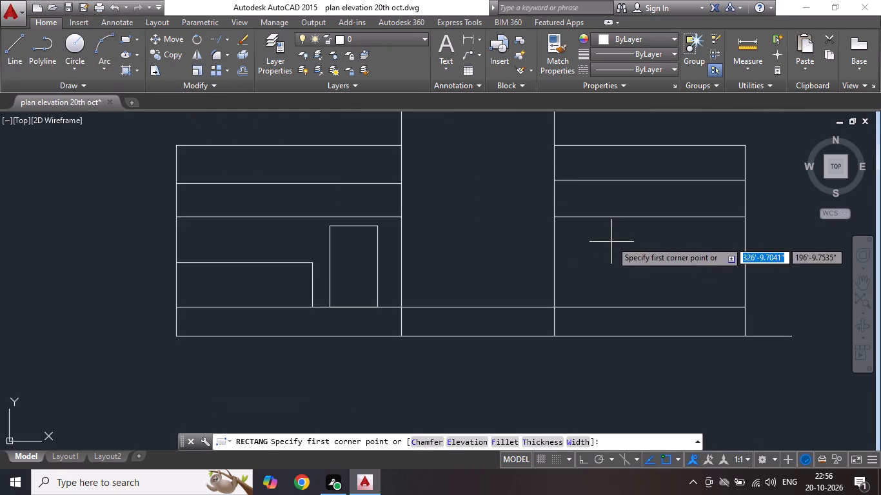
drag(610, 224, 613, 230)
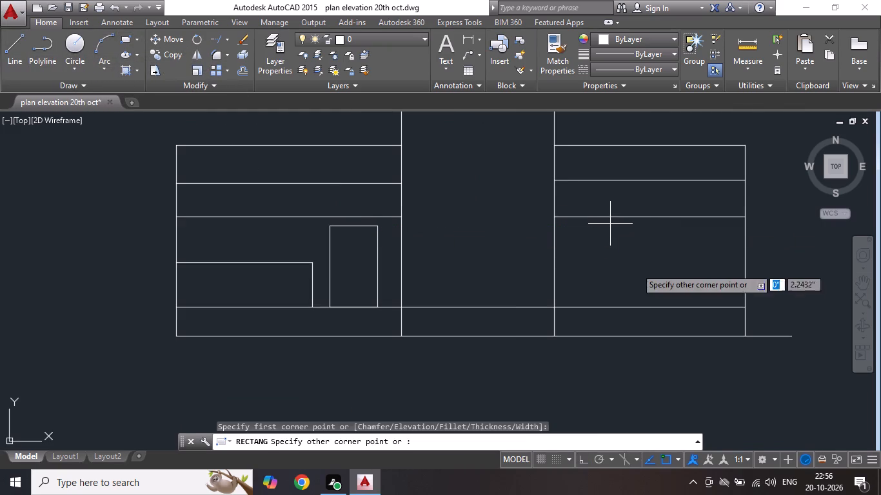
click(649, 298)
key(Escape)
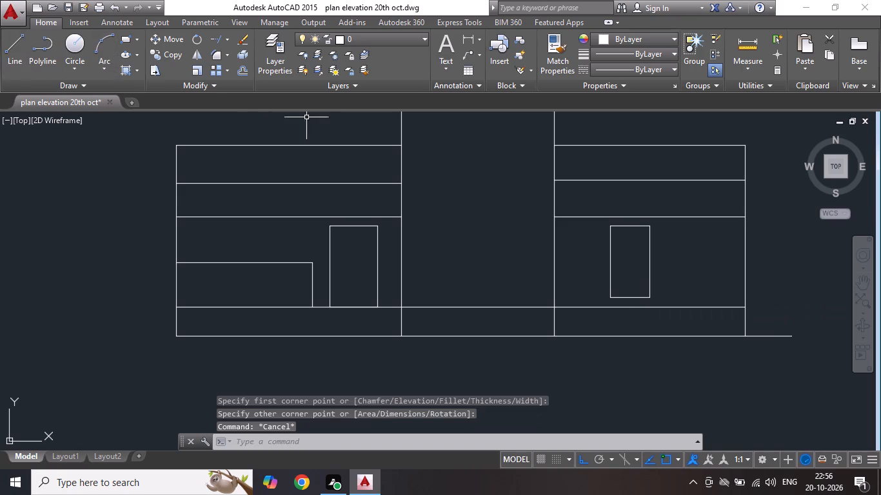
Copy the right block's window rectangle a short distance toward the block's outer edge, making a side-by-side pair.
drag(682, 266, 671, 266)
click(618, 257)
right_click(619, 257)
click(674, 263)
drag(678, 262, 692, 260)
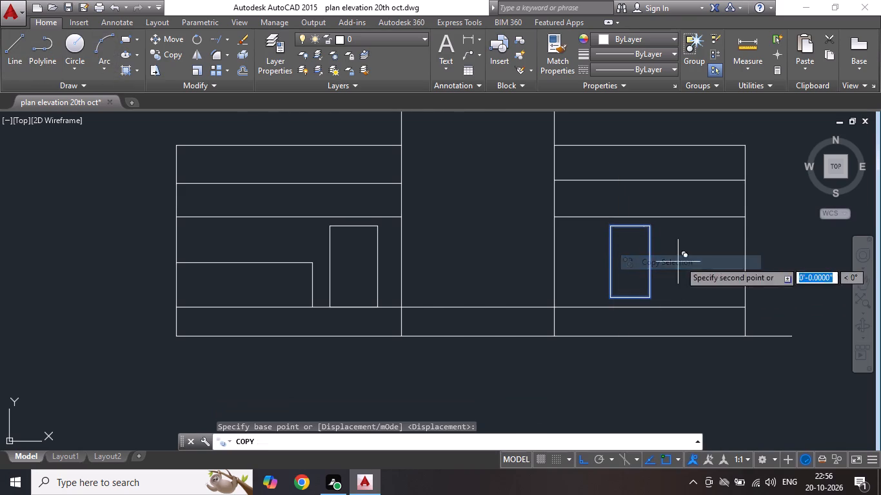
click(729, 257)
key(Escape)
Extend the ground line outward past the left block's outer edge with a short horizontal line.
scroll(546, 224, down, 3)
scroll(564, 215, up, 1)
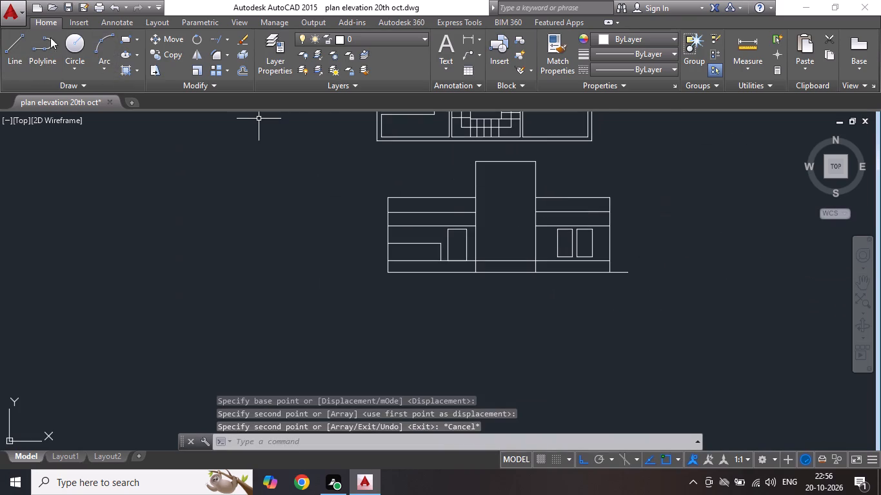
click(8, 48)
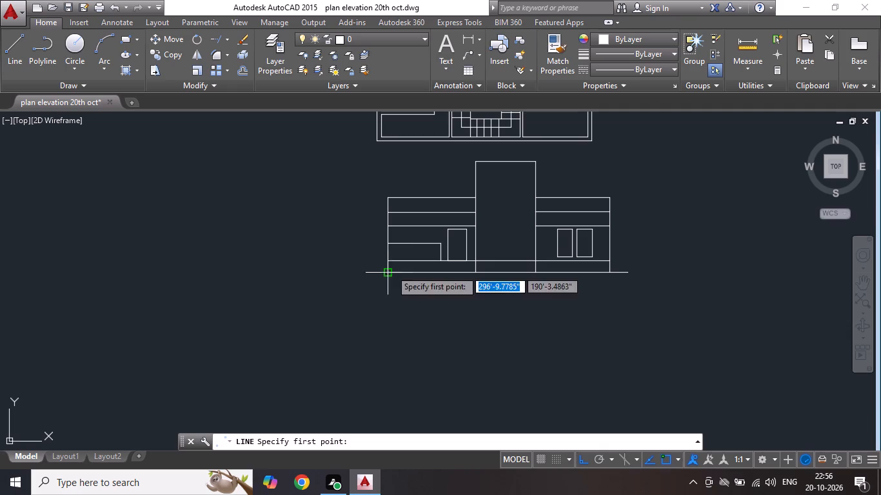
click(391, 270)
click(355, 269)
key(Escape)
Draw a window about 4'-3" by 2'-6" above the low wall in the left block, divided by a vertical centre line.
scroll(421, 242, up, 2)
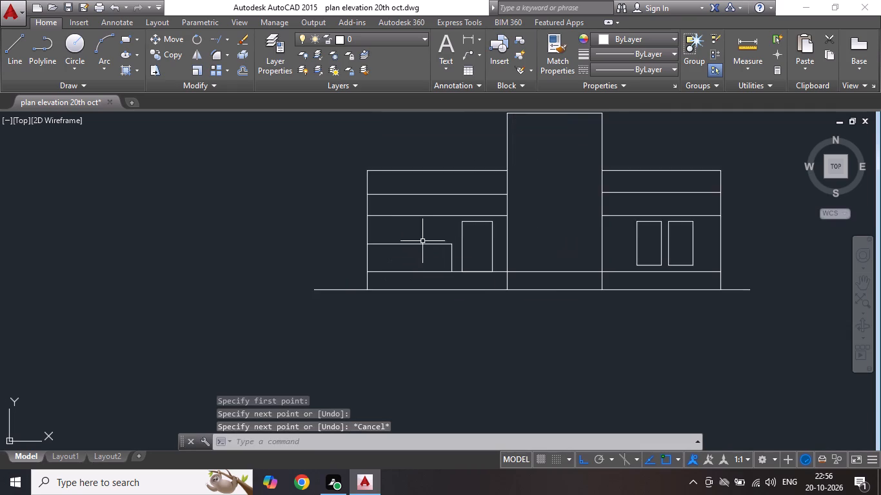
click(132, 35)
scroll(360, 215, up, 1)
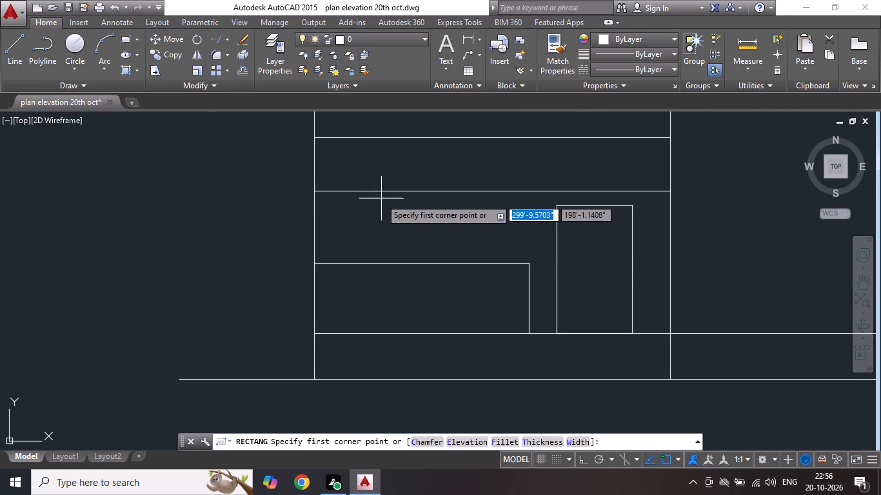
click(373, 198)
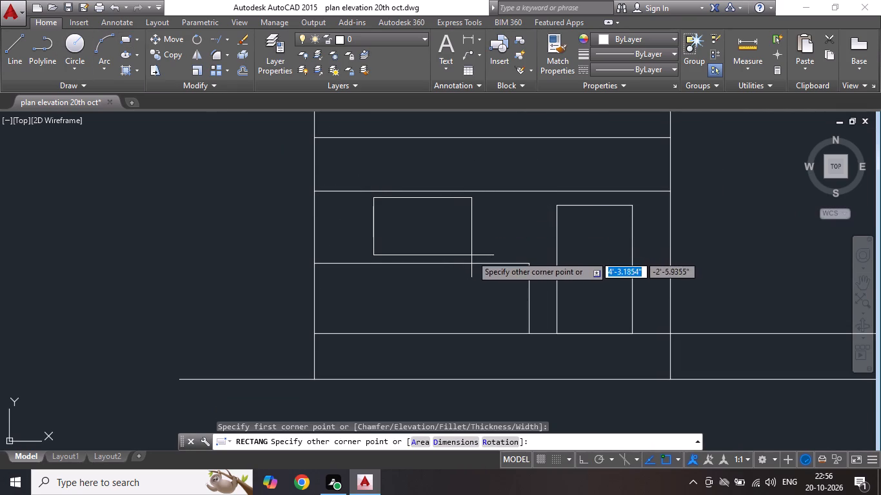
click(471, 255)
key(Escape)
click(16, 52)
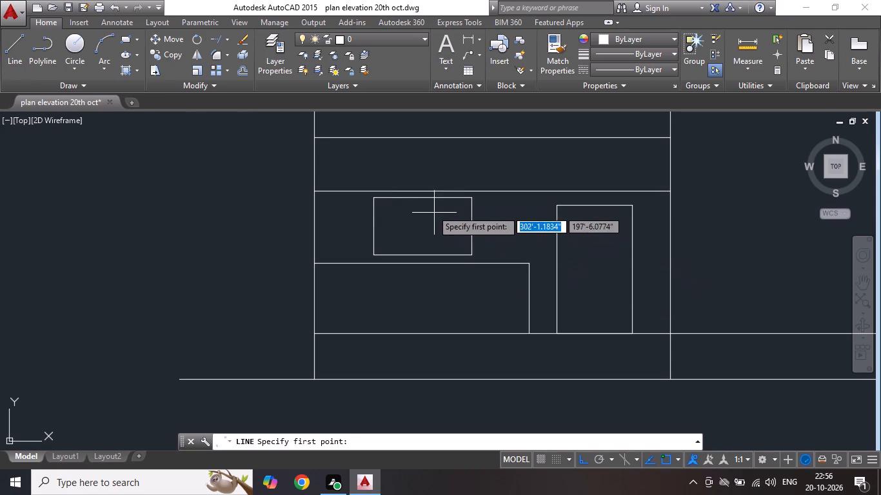
click(422, 200)
click(422, 253)
key(Escape)
Start a line at the central block's left edge with a horizontal segment about 3'-11" long above the plinth, and switch Ortho off.
scroll(411, 255, down, 3)
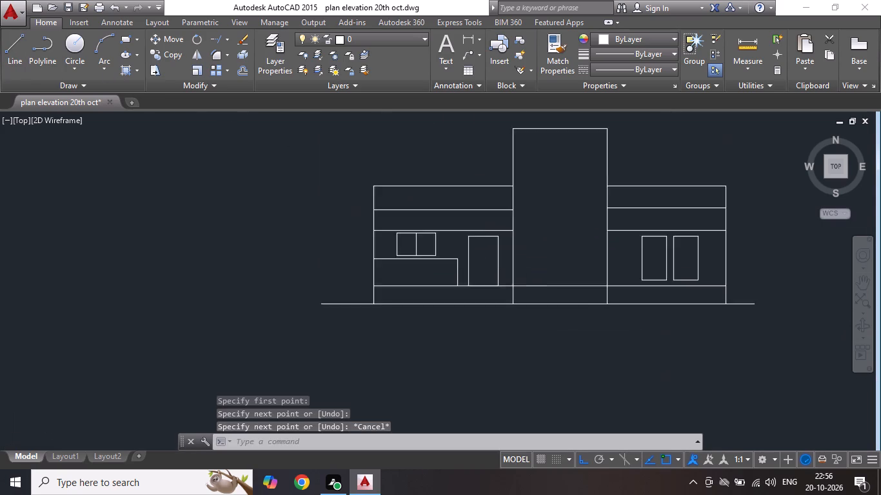
scroll(531, 253, up, 1)
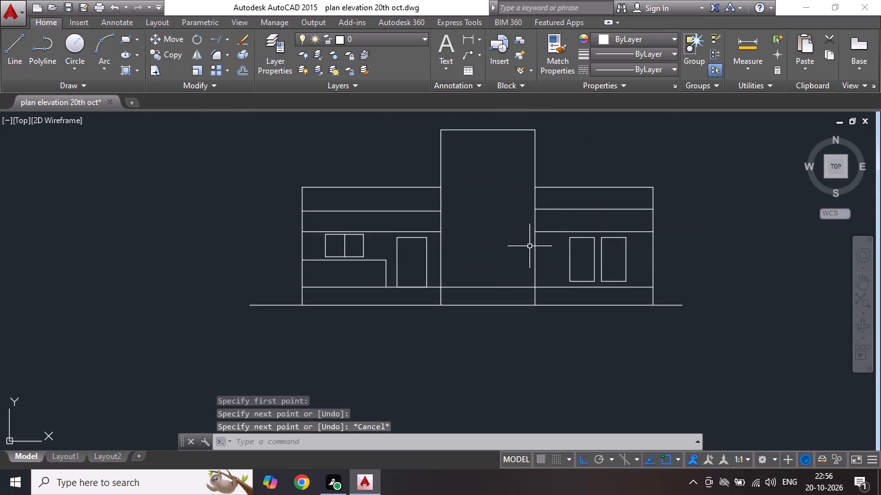
click(13, 47)
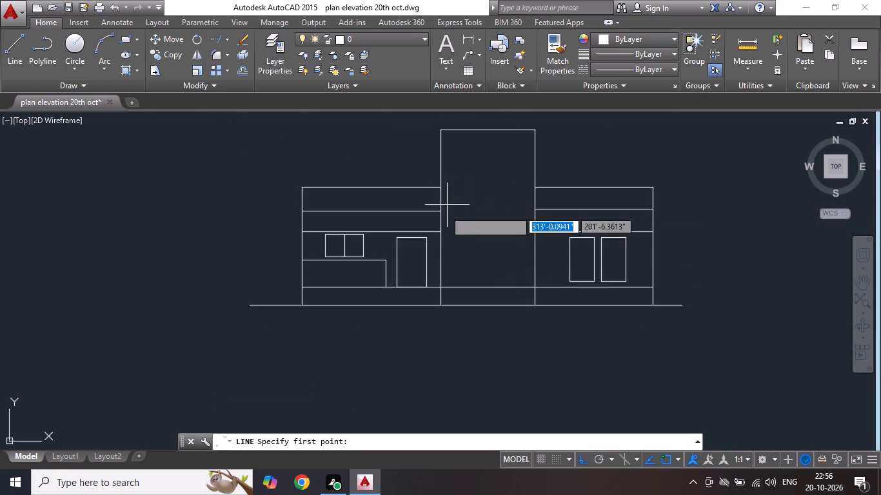
click(444, 245)
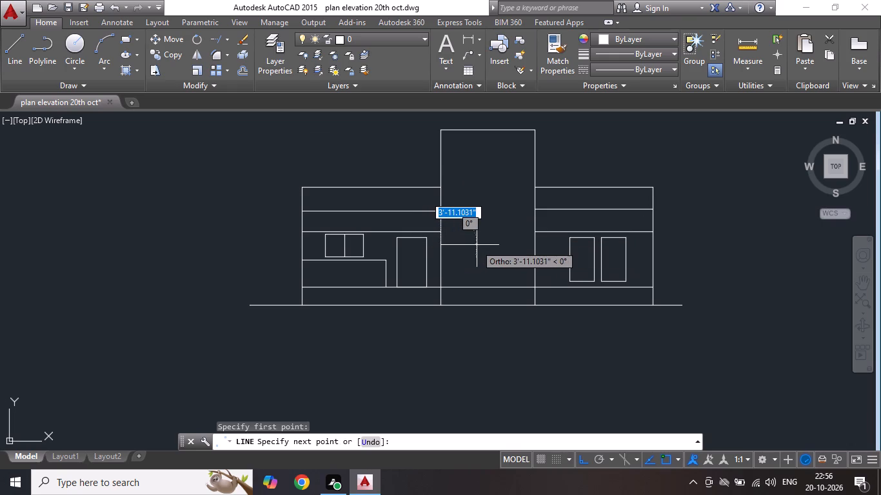
click(477, 245)
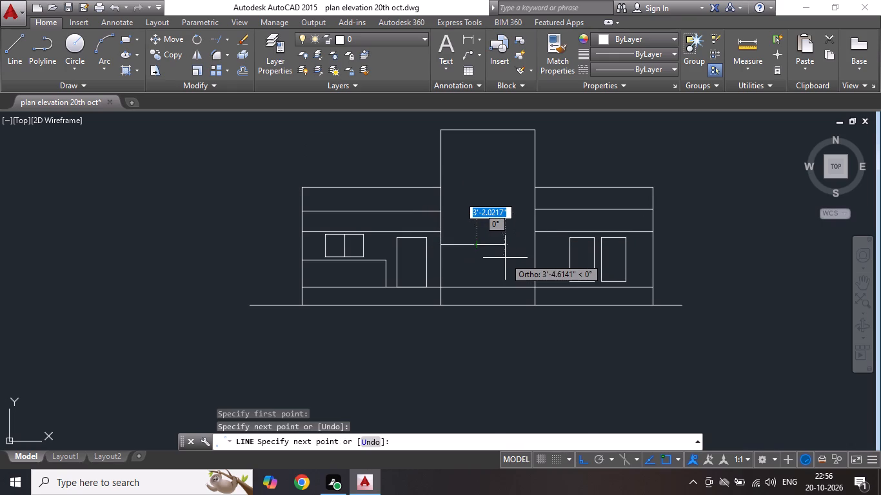
key(F8)
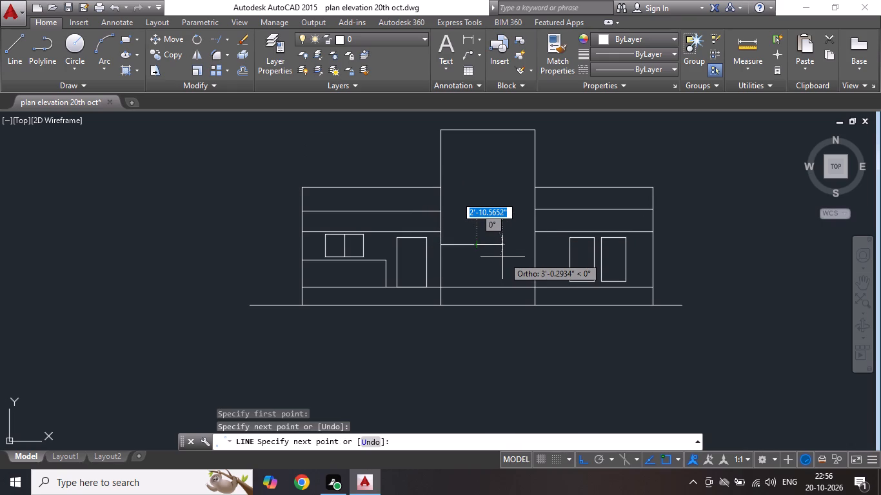
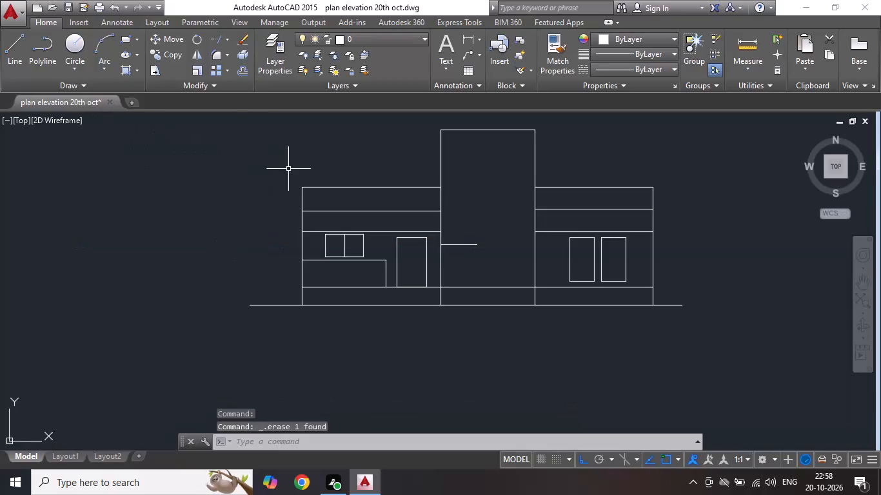
Continue the central block's lower line with a downward slope, followed by a horizontal segment reaching the block's right edge, with Ortho off.
click(11, 49)
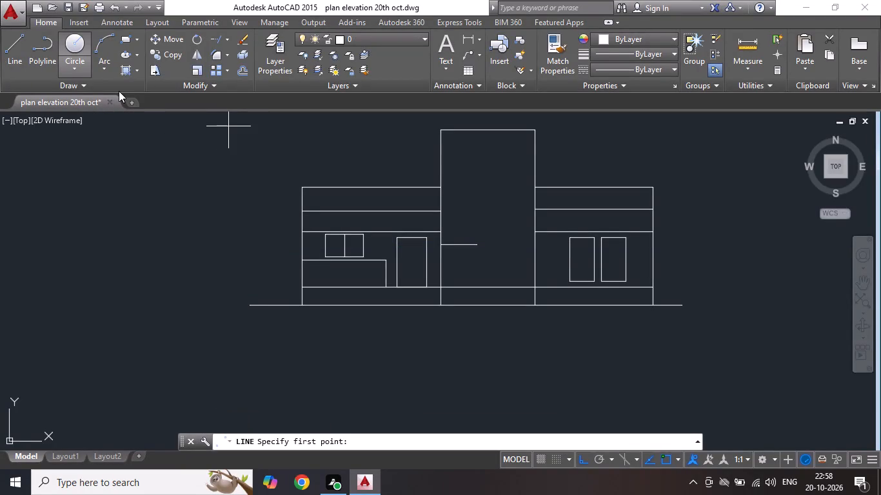
scroll(500, 258, up, 1)
click(464, 235)
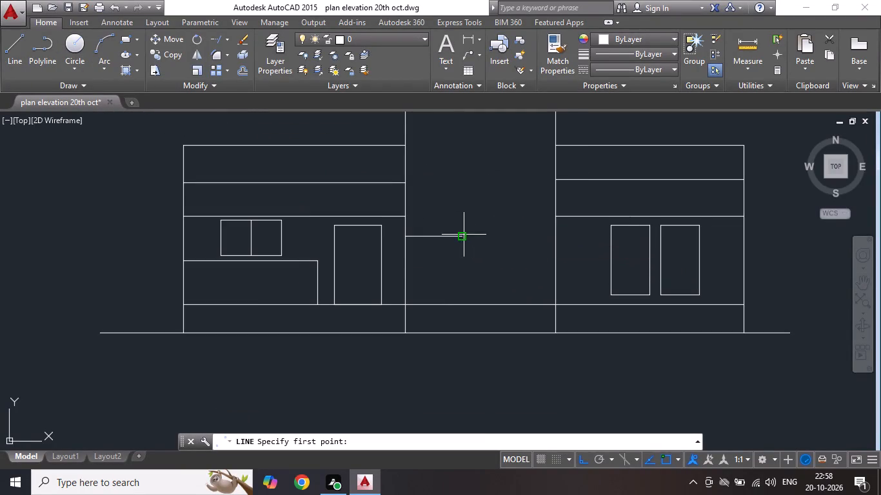
key(F8)
click(508, 259)
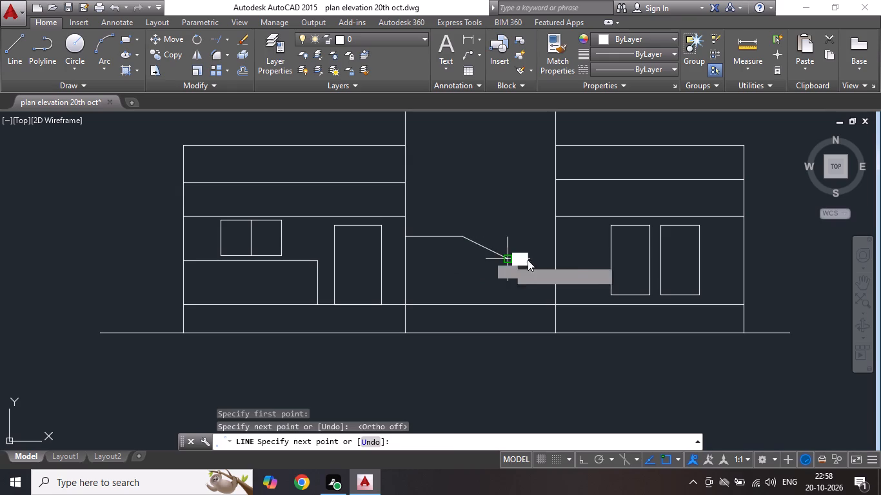
click(552, 258)
key(Escape)
scroll(459, 268, down, 3)
scroll(460, 229, up, 2)
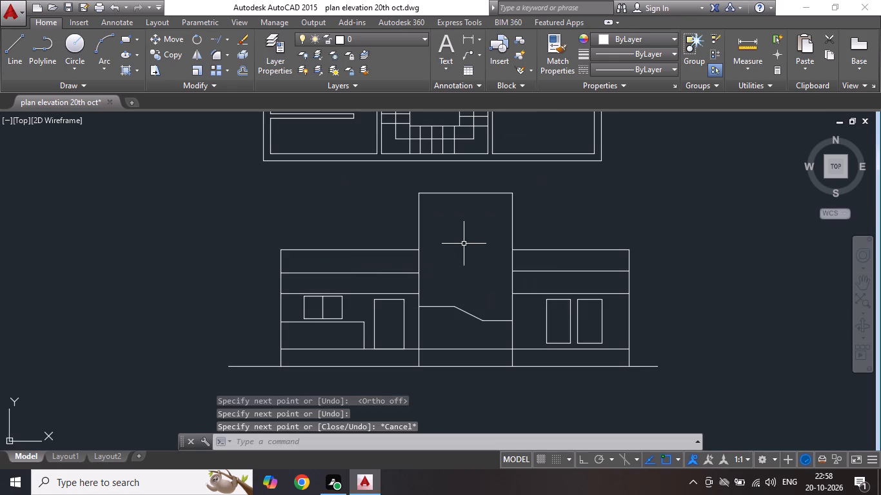
Draw a similar bent line near the central block's top, aligning its first bend with the lower one and sloping down about 3'-1" at 25°.
click(10, 61)
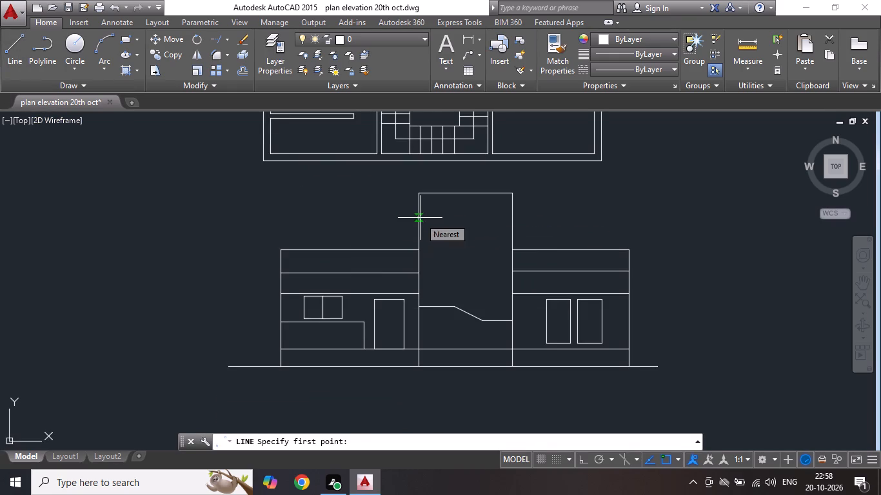
click(420, 218)
scroll(452, 213, up, 1)
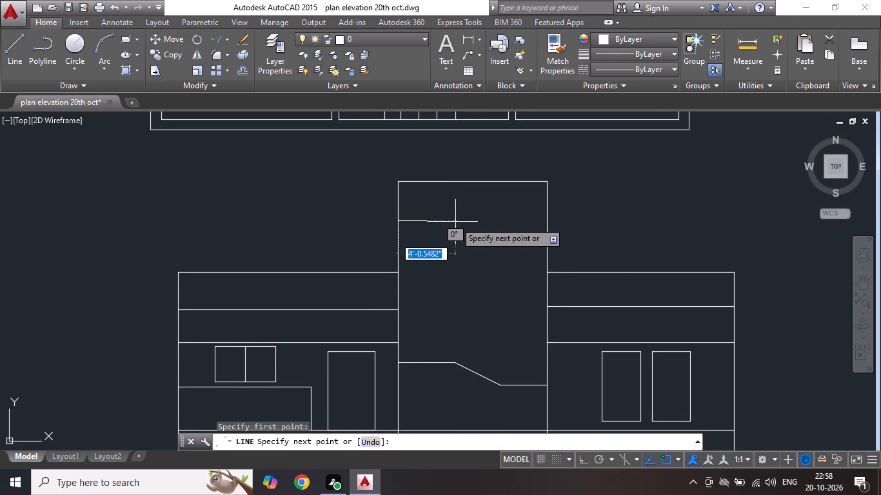
key(F8)
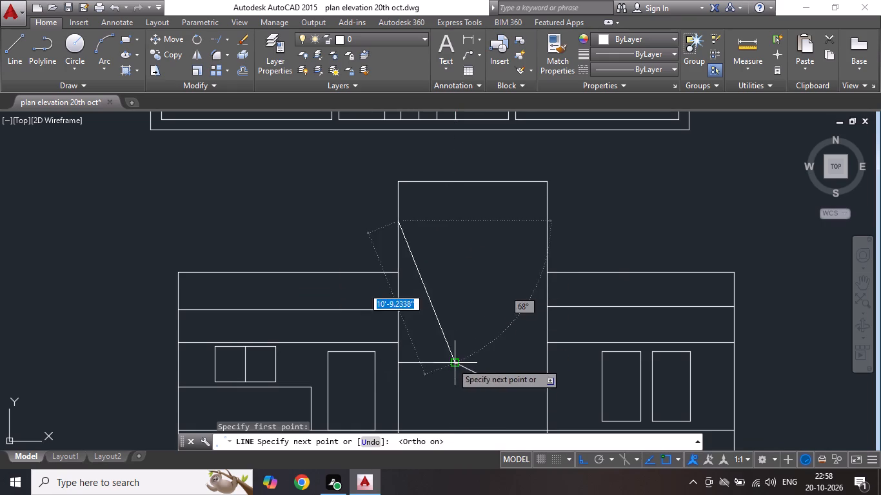
click(453, 247)
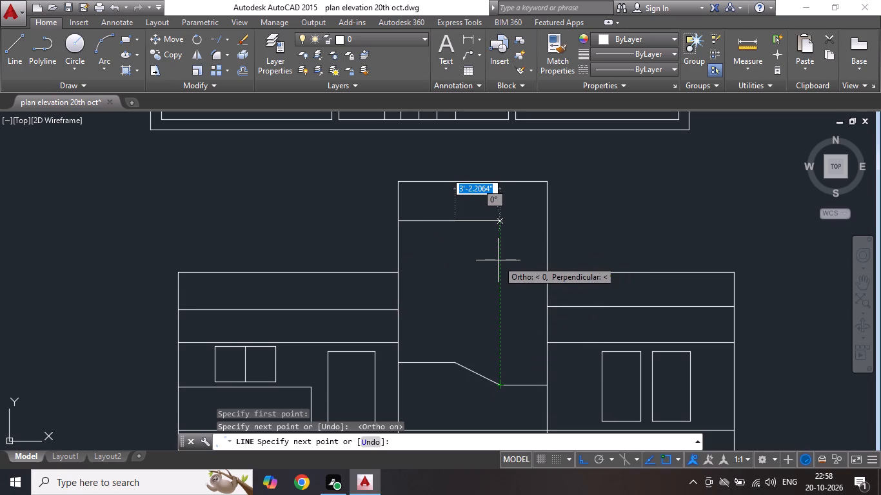
key(F8)
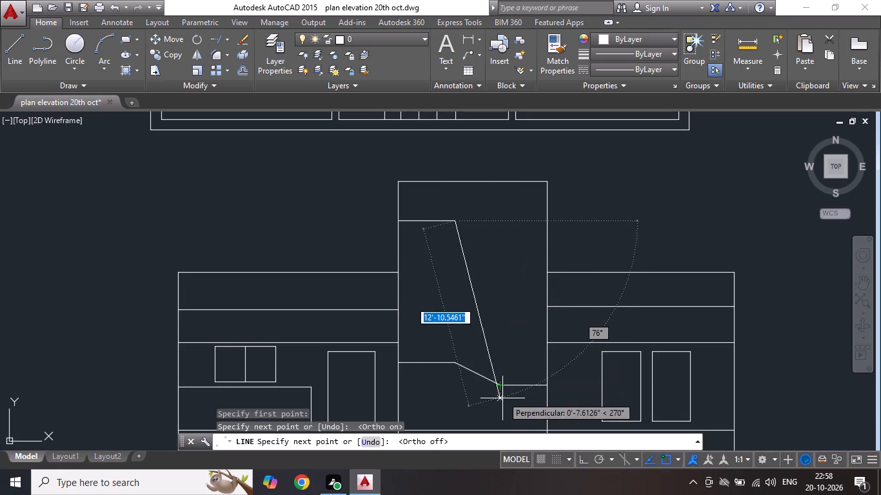
click(494, 240)
click(544, 241)
key(Escape)
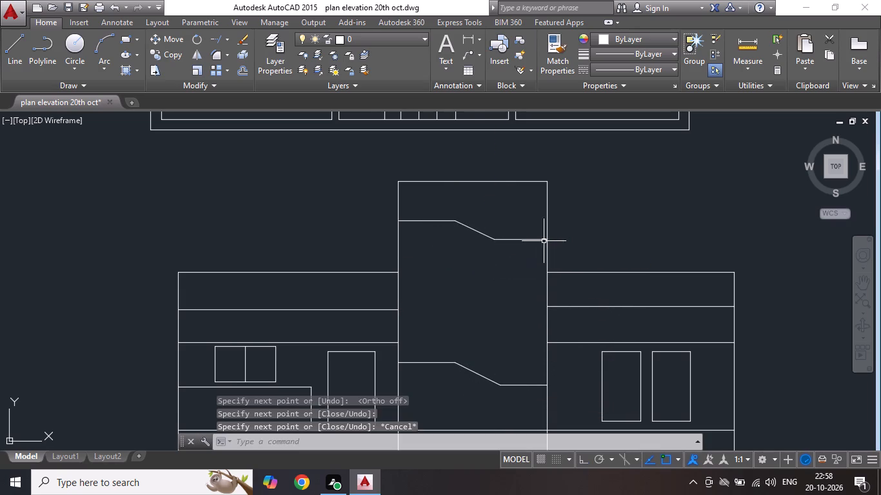
scroll(492, 244, down, 1)
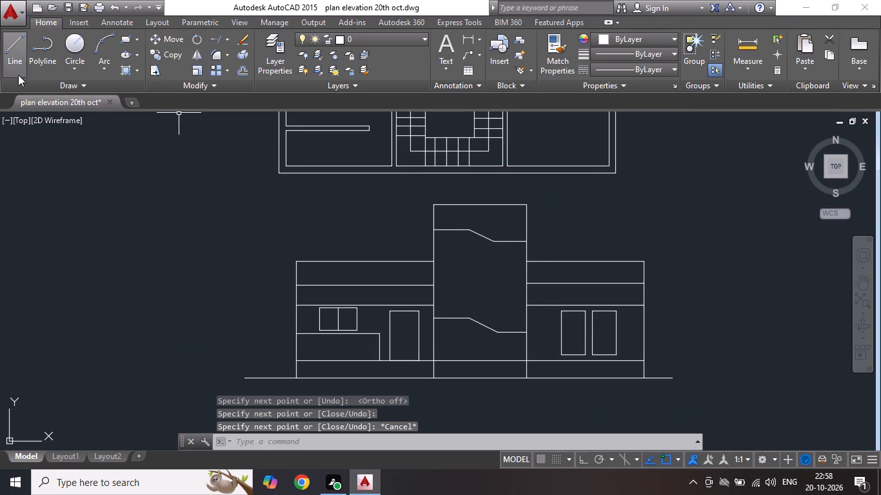
Draw two vertical lines connecting the bends of the central block's upper bent line to the lower one.
click(19, 39)
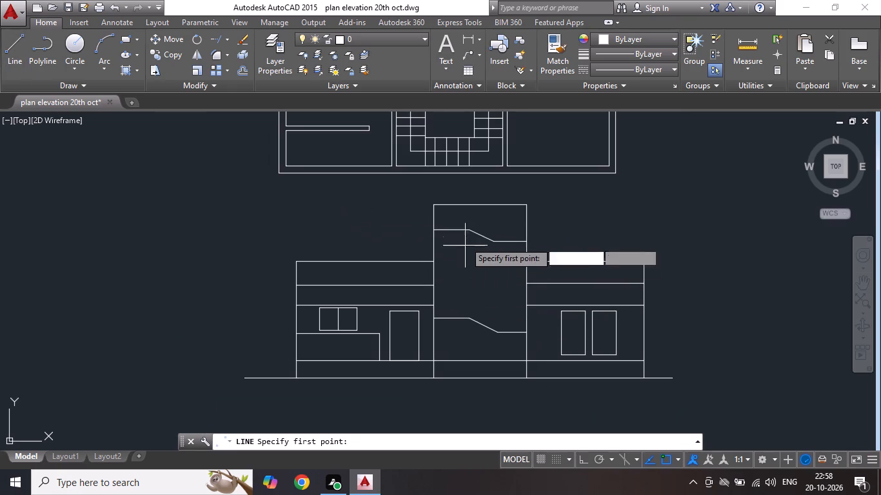
drag(465, 233, 466, 240)
click(467, 316)
key(Escape)
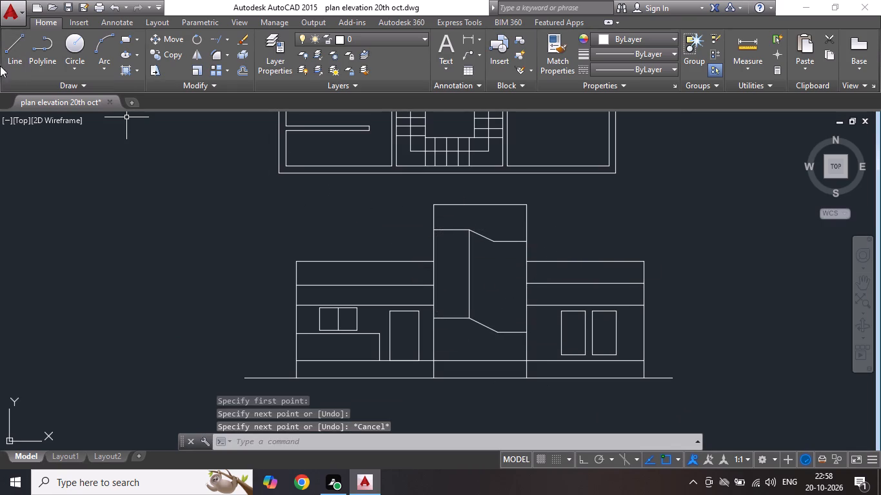
click(22, 53)
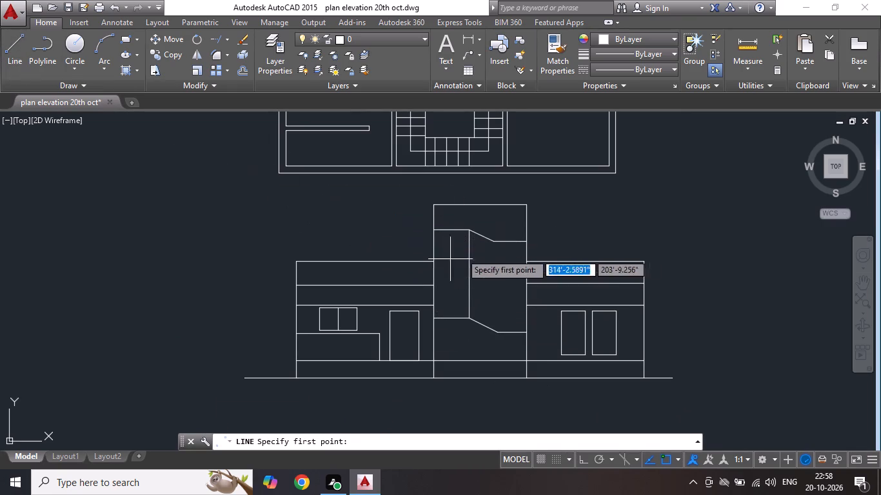
click(495, 244)
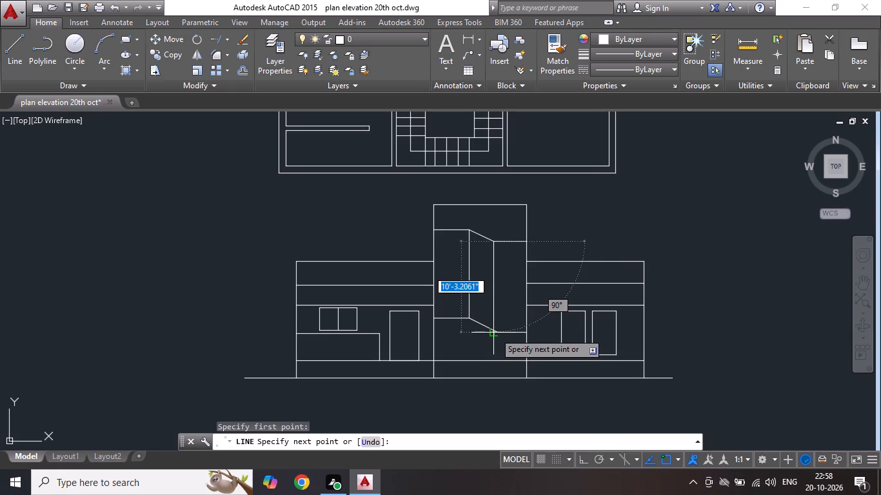
click(495, 333)
key(Escape)
Stretch the lower sloping line's bottom end back to meet the second vertical line in the central block.
click(501, 331)
scroll(502, 332, up, 3)
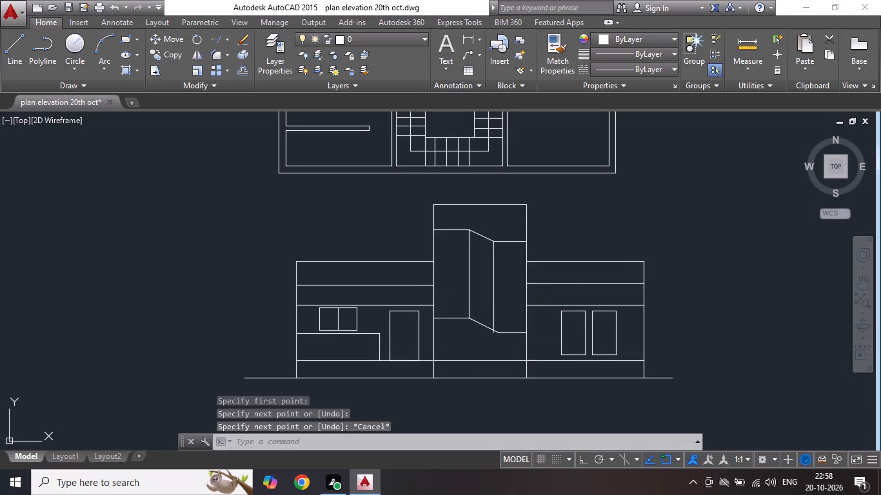
click(462, 325)
key(Escape)
click(460, 320)
click(448, 328)
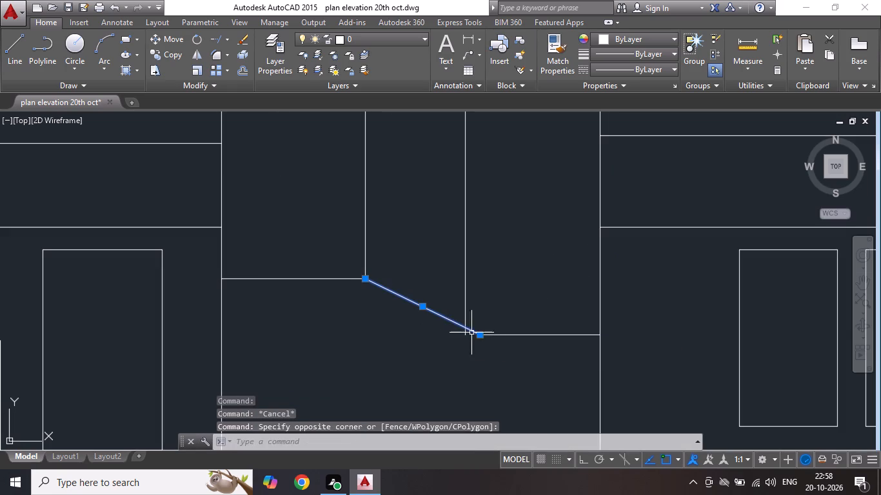
click(480, 333)
click(462, 325)
key(Escape)
Stretch the free end of the lower horizontal segment to the second vertical line's bottom end.
click(486, 333)
double_click(486, 337)
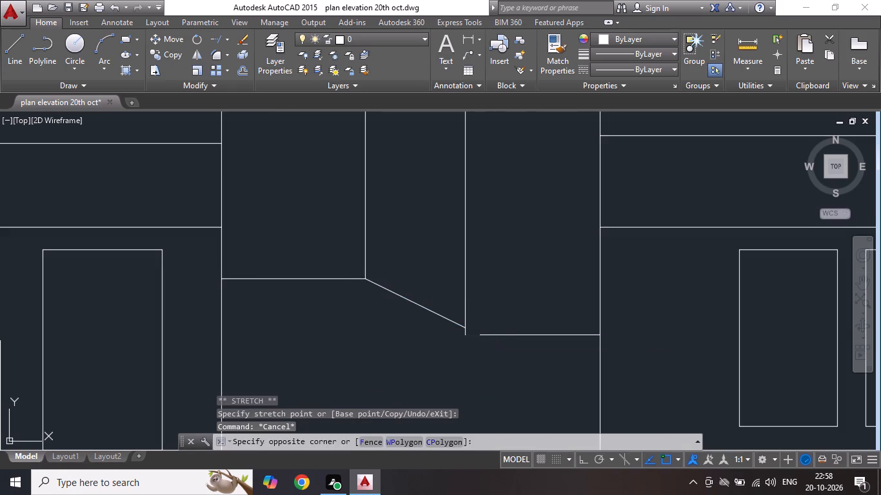
click(480, 335)
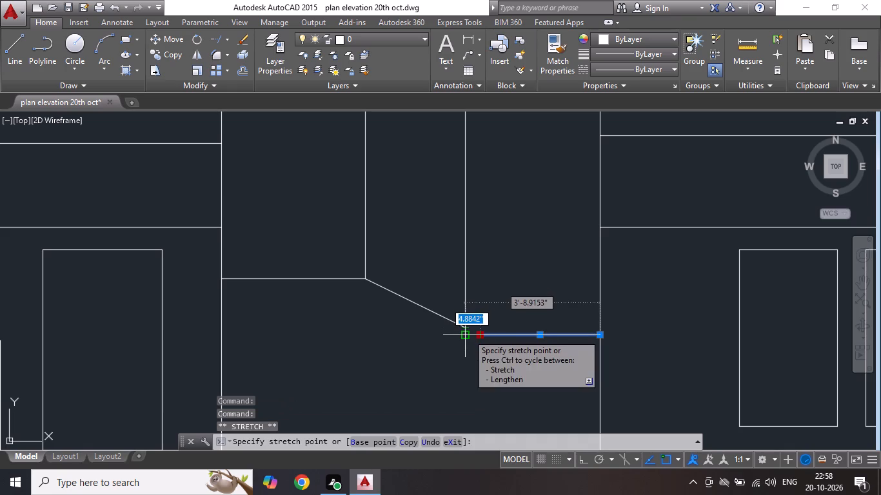
click(468, 334)
key(Escape)
click(465, 328)
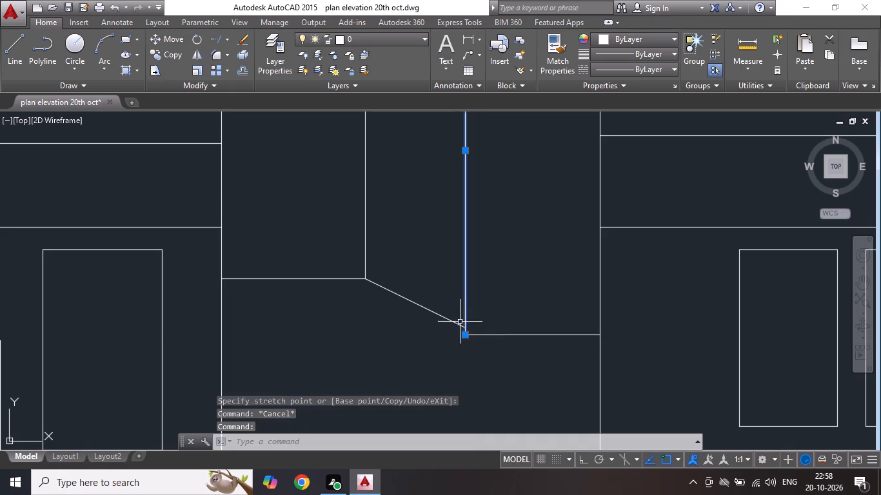
key(Escape)
Stretch the lower sloping line's bottom end along the second vertical line toward the corner with the horizontal segment.
click(459, 322)
click(449, 329)
click(463, 327)
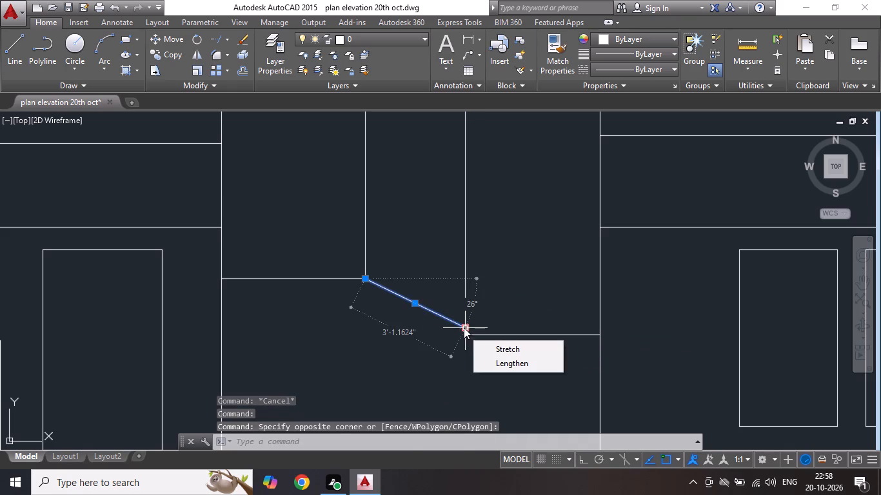
click(464, 327)
click(463, 335)
scroll(470, 314, down, 3)
scroll(469, 315, up, 2)
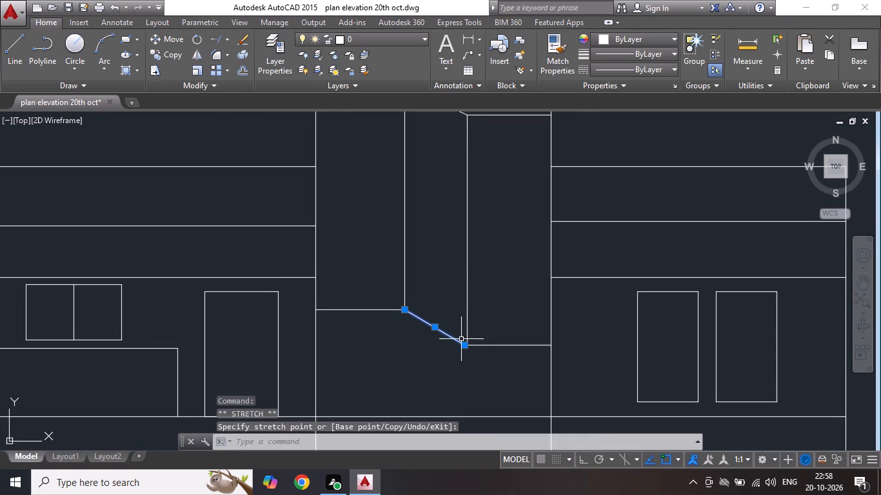
click(463, 344)
click(466, 342)
key(Escape)
scroll(470, 322, down, 2)
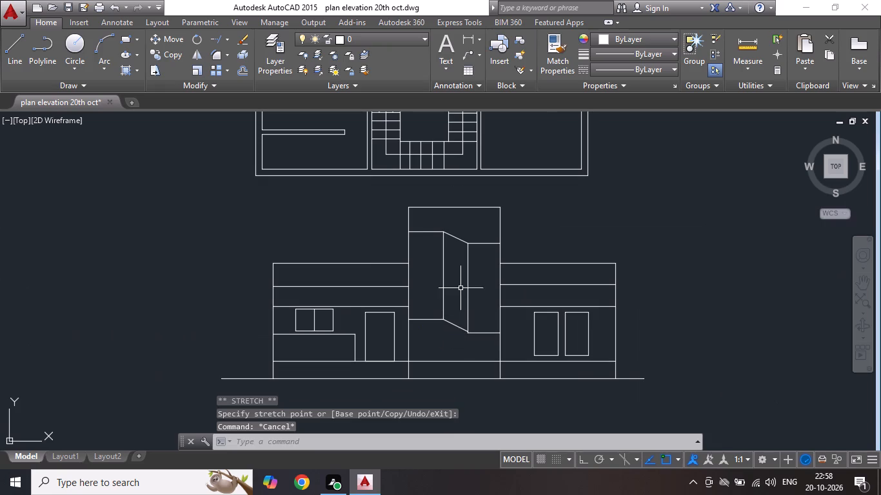
Draw a tall, narrow window rectangle in the central block's left face with Ortho on.
click(9, 51)
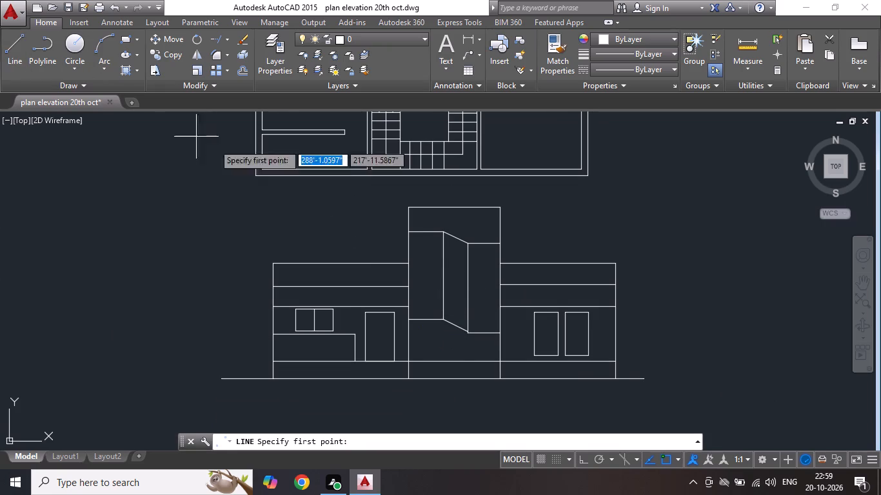
scroll(411, 267, up, 1)
click(425, 246)
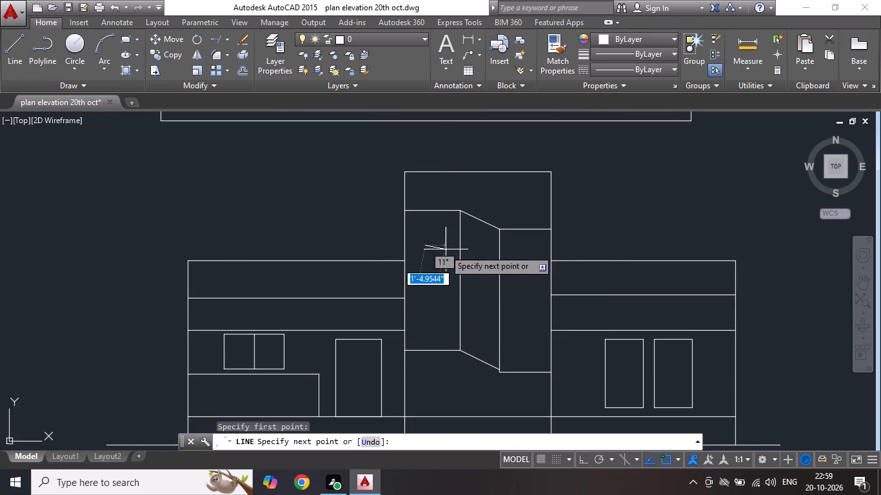
key(F8)
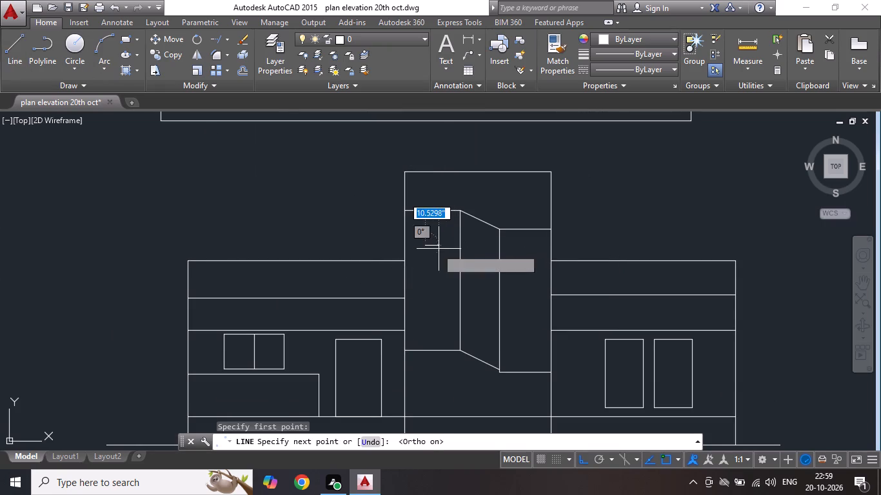
click(448, 249)
drag(448, 318, 433, 322)
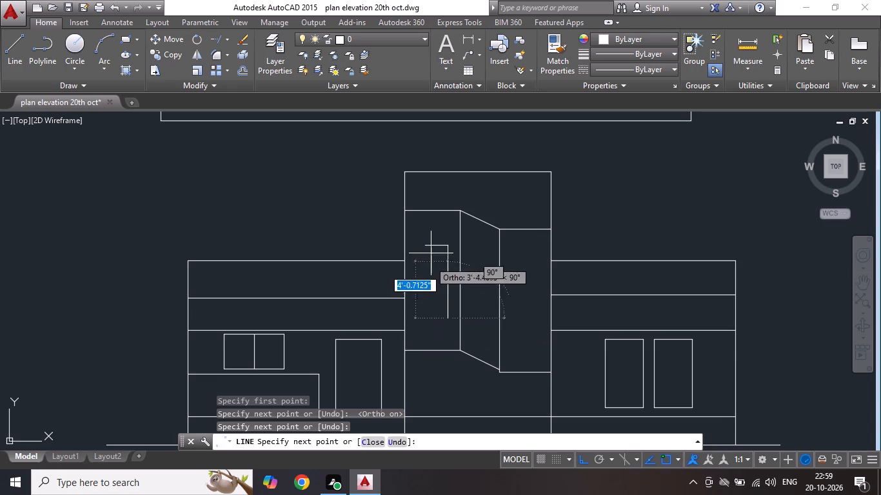
drag(428, 309, 426, 297)
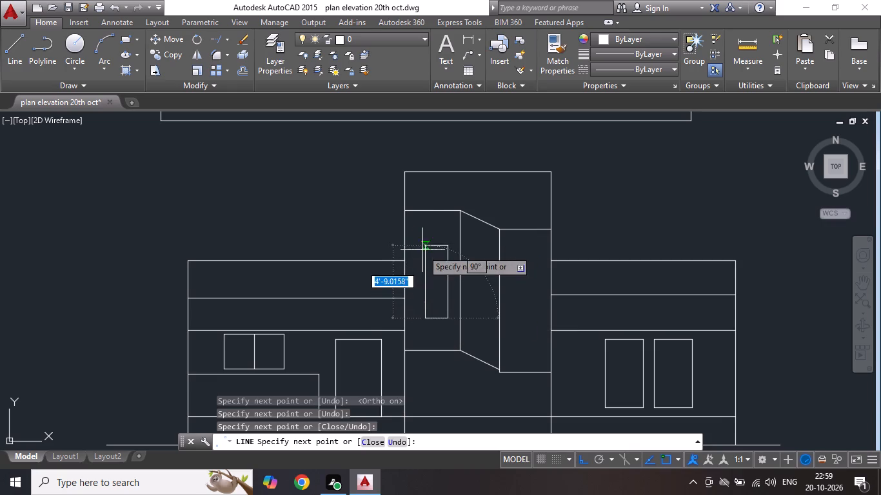
click(422, 249)
key(Escape)
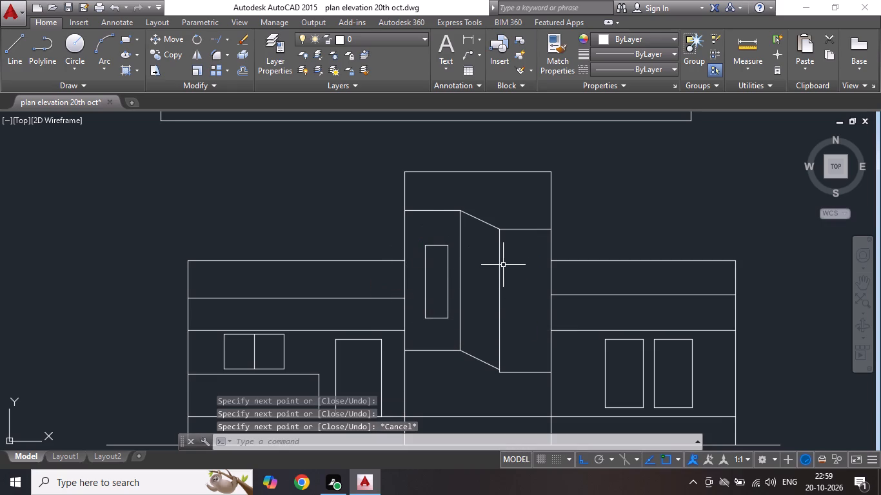
Draw a vertical window edge in the central block's middle face, spanning the same height as the left face's window.
click(8, 57)
scroll(471, 249, up, 2)
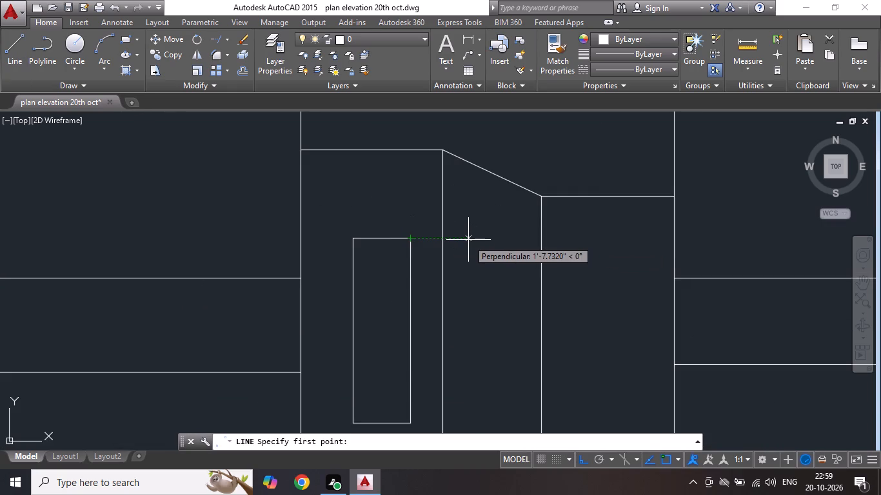
click(468, 240)
scroll(473, 284, down, 2)
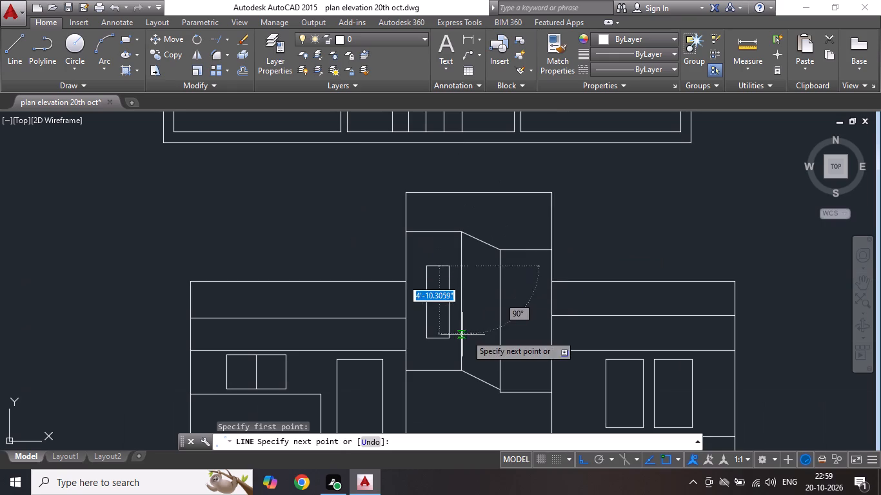
click(469, 336)
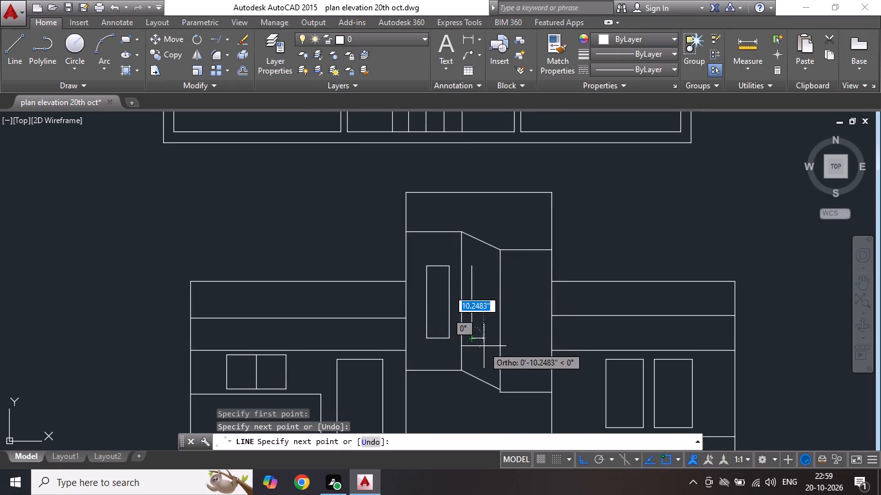
key(Escape)
Complete the middle face's window with a sloping top edge about 1'-6" long, a vertical second side and a sloping bottom edge.
click(13, 48)
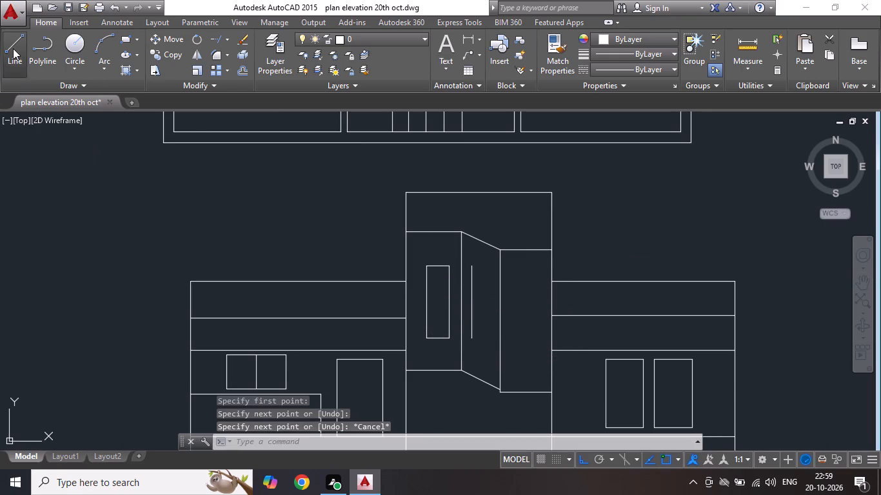
scroll(483, 285, up, 2)
click(455, 245)
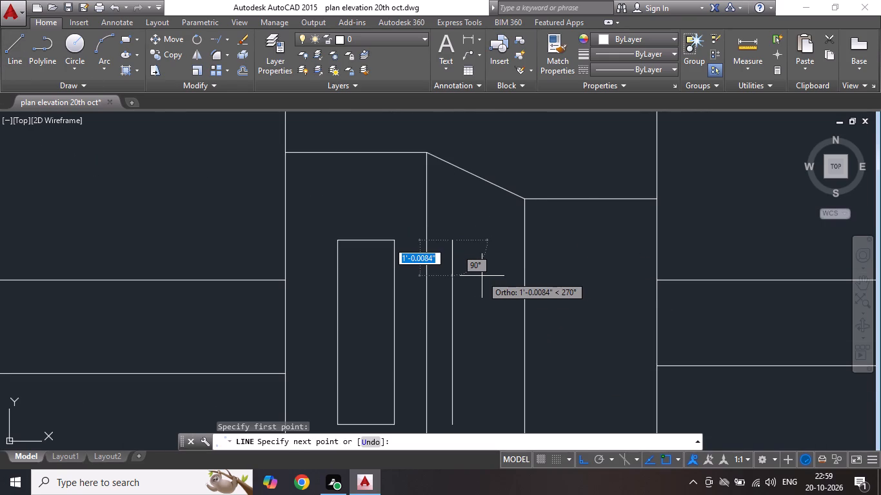
key(F8)
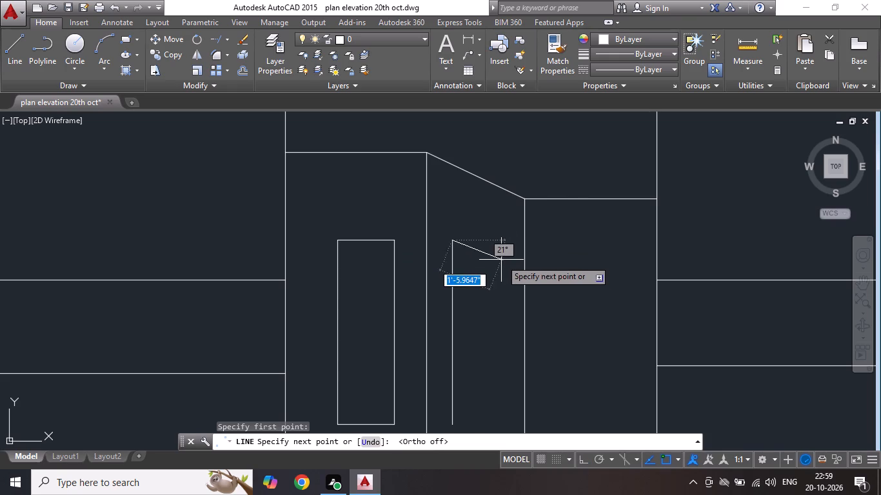
click(501, 260)
scroll(496, 355, down, 1)
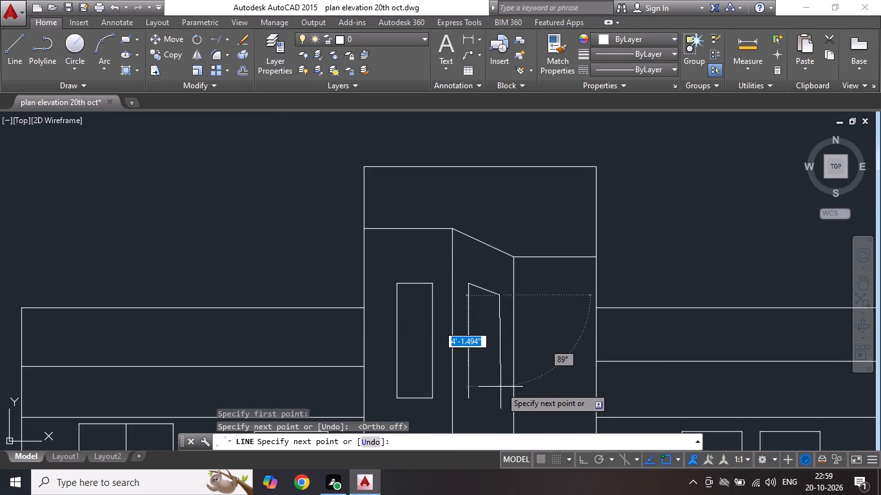
key(F8)
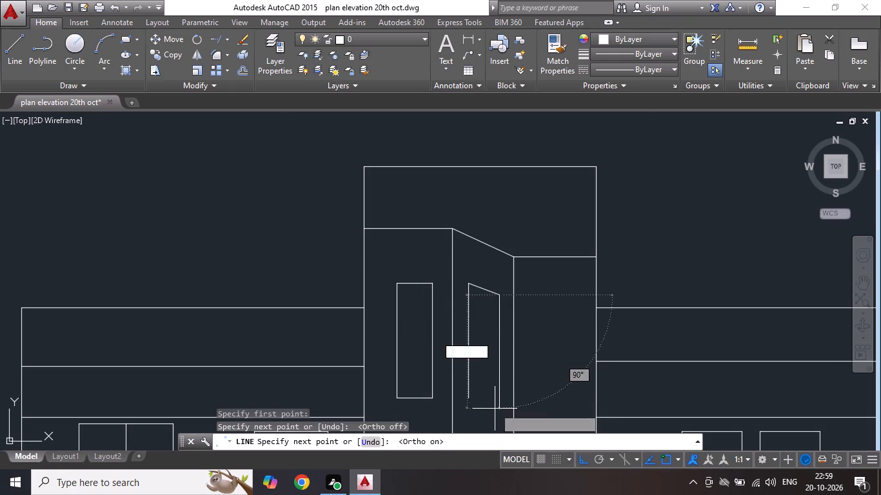
click(493, 412)
click(468, 396)
key(Escape)
scroll(486, 340, down, 2)
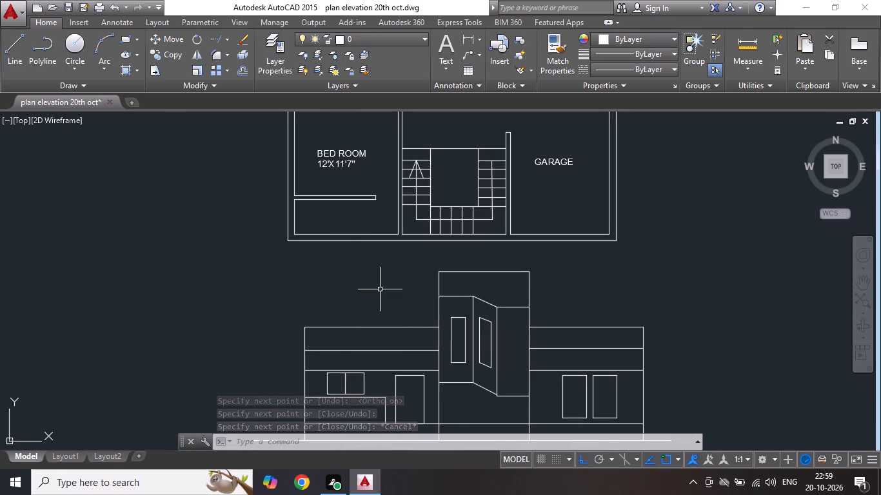
Draw a closed rectangular window about 2'-2" wide and 5' tall in the central block's right face using lines.
scroll(441, 340, up, 1)
click(15, 53)
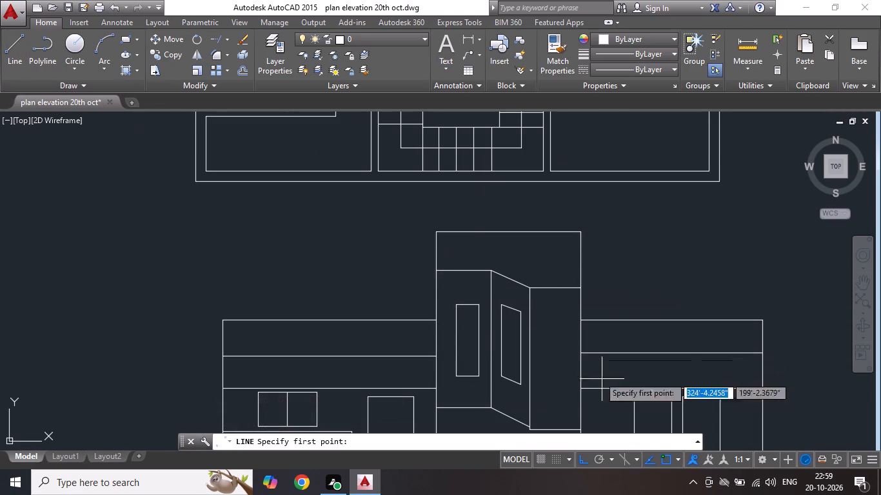
click(542, 315)
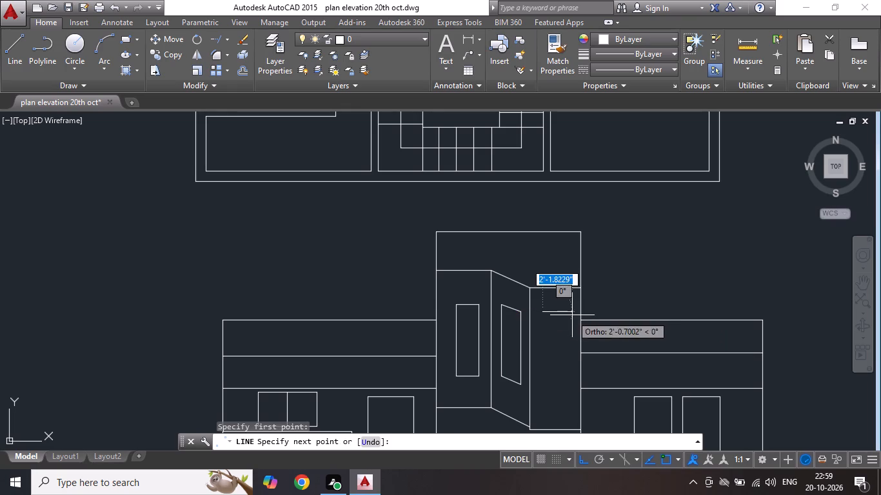
click(572, 315)
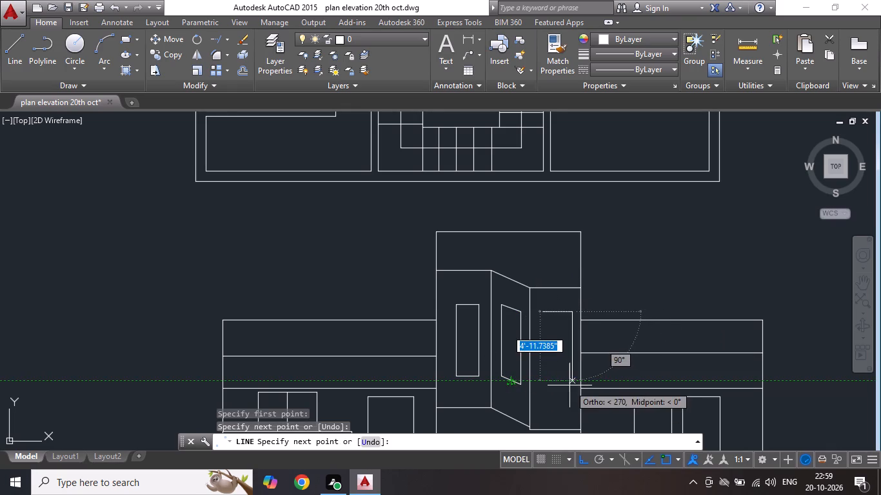
click(569, 385)
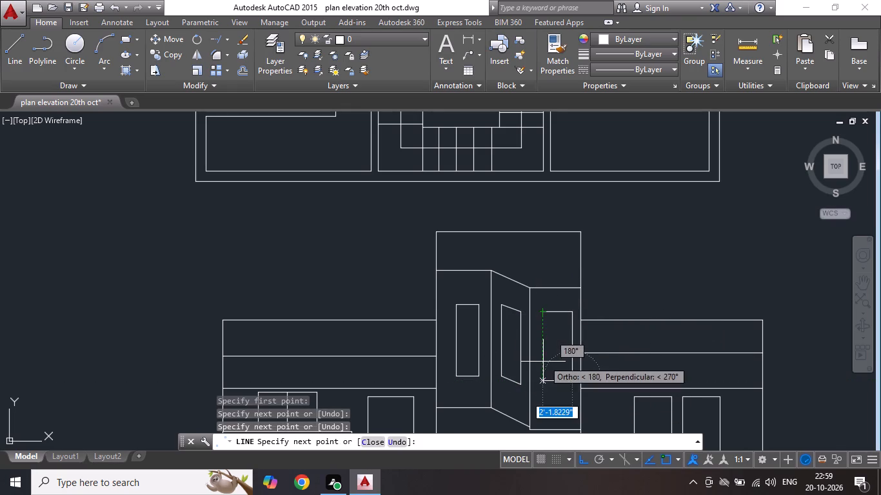
drag(543, 365, 542, 353)
click(542, 313)
key(Escape)
scroll(490, 307, down, 2)
scroll(513, 334, up, 1)
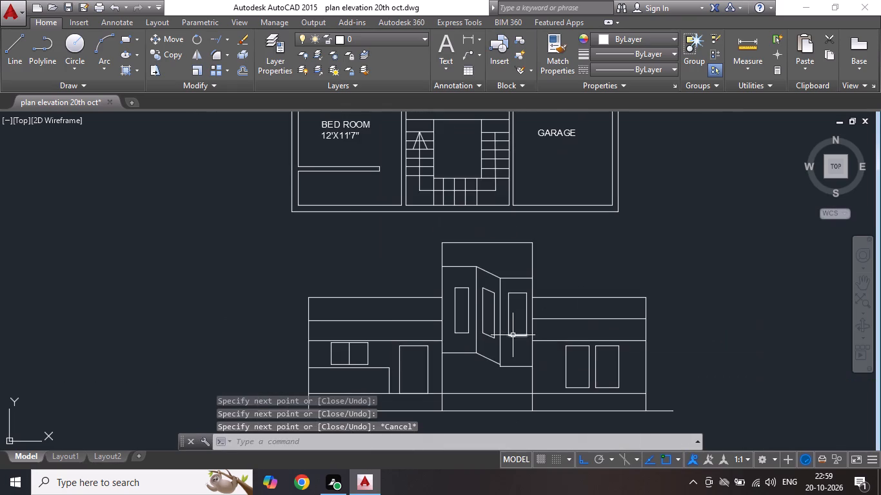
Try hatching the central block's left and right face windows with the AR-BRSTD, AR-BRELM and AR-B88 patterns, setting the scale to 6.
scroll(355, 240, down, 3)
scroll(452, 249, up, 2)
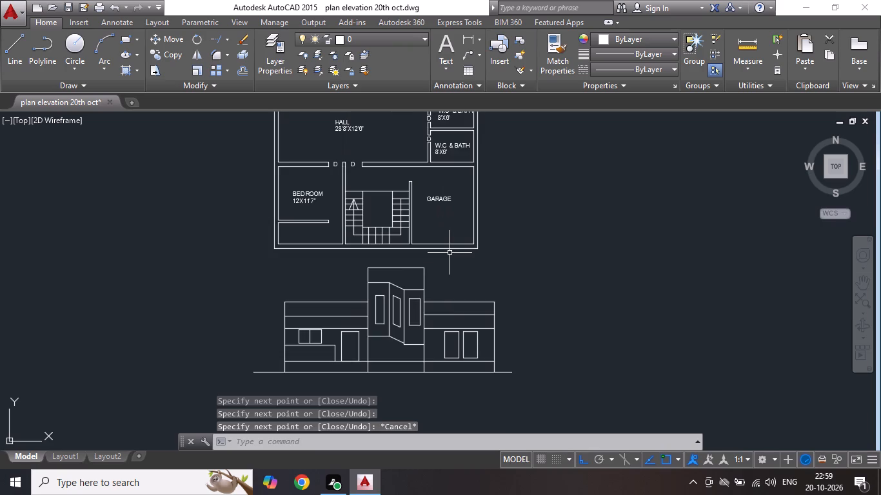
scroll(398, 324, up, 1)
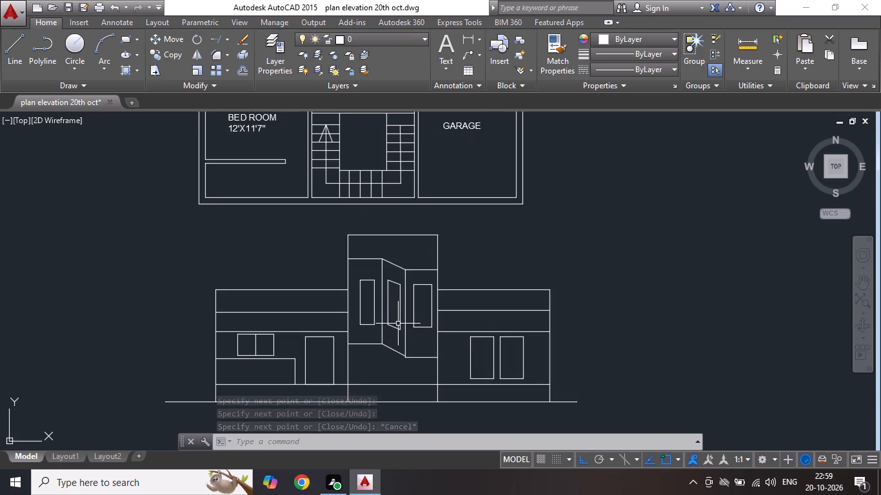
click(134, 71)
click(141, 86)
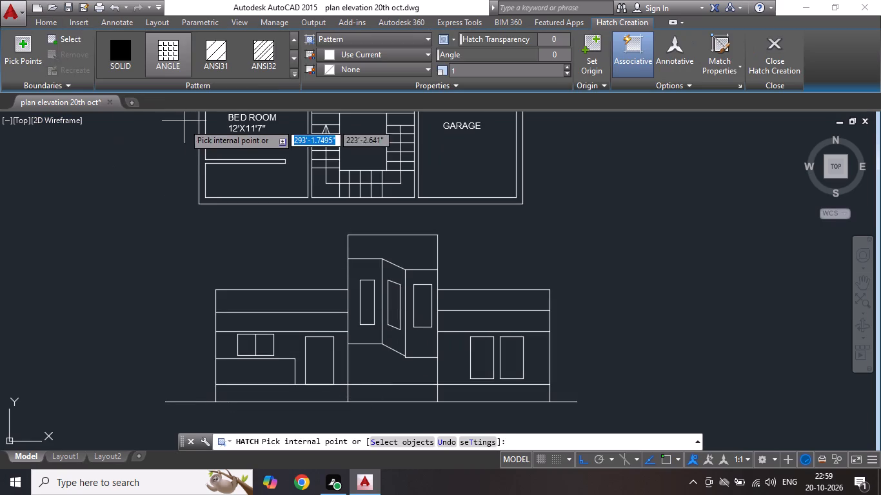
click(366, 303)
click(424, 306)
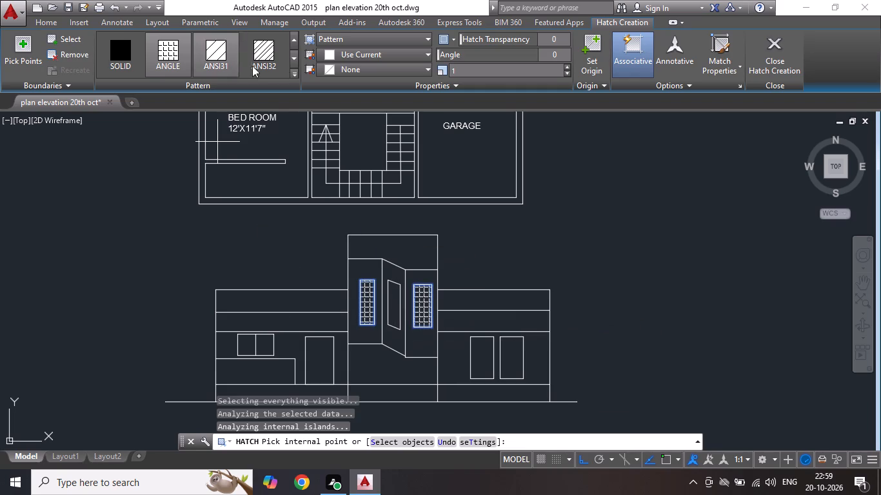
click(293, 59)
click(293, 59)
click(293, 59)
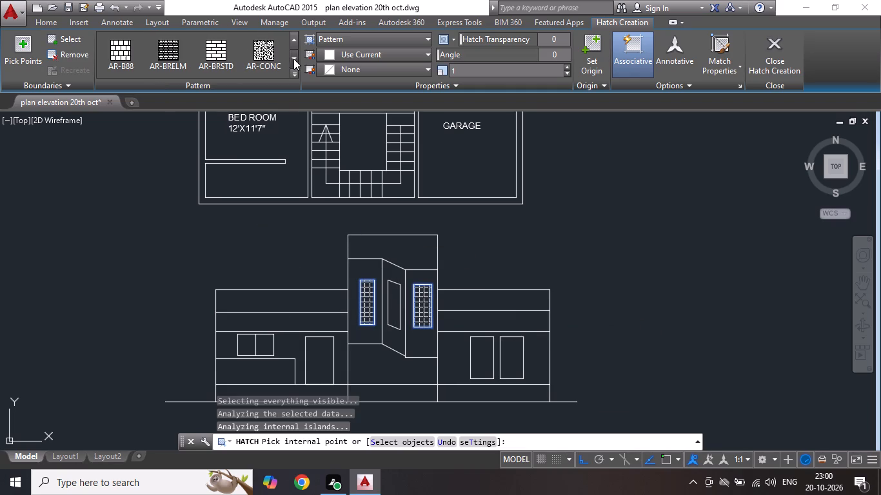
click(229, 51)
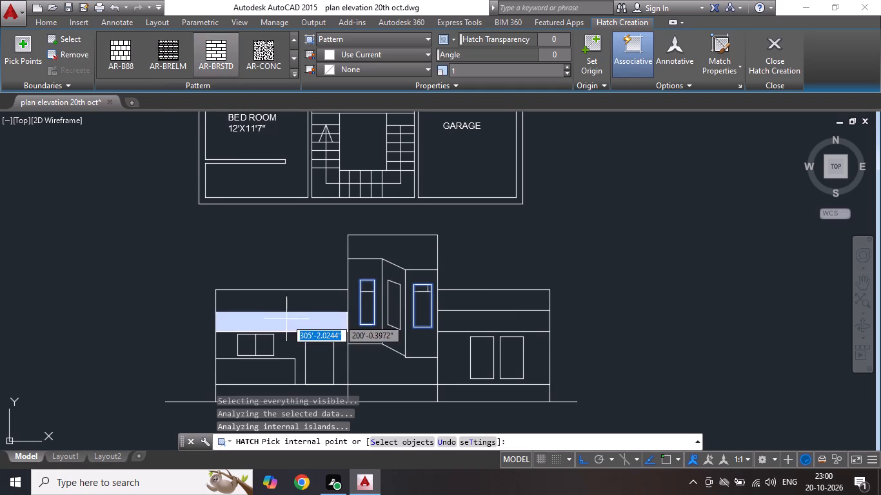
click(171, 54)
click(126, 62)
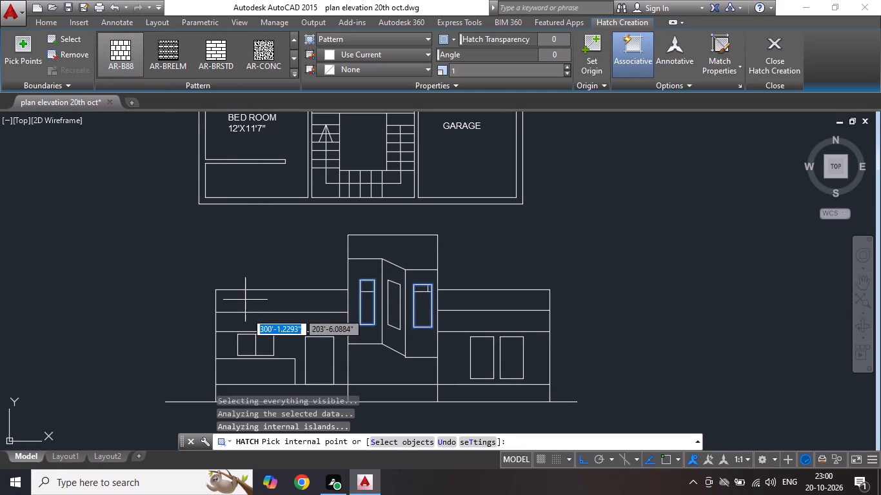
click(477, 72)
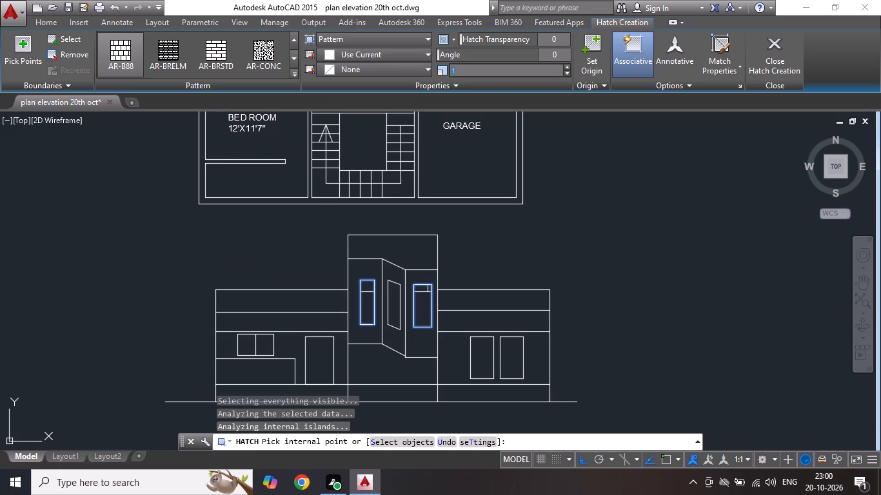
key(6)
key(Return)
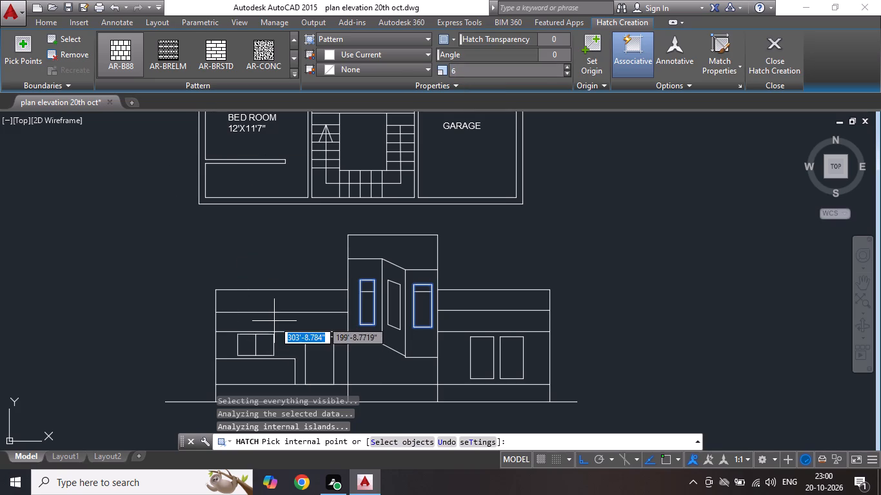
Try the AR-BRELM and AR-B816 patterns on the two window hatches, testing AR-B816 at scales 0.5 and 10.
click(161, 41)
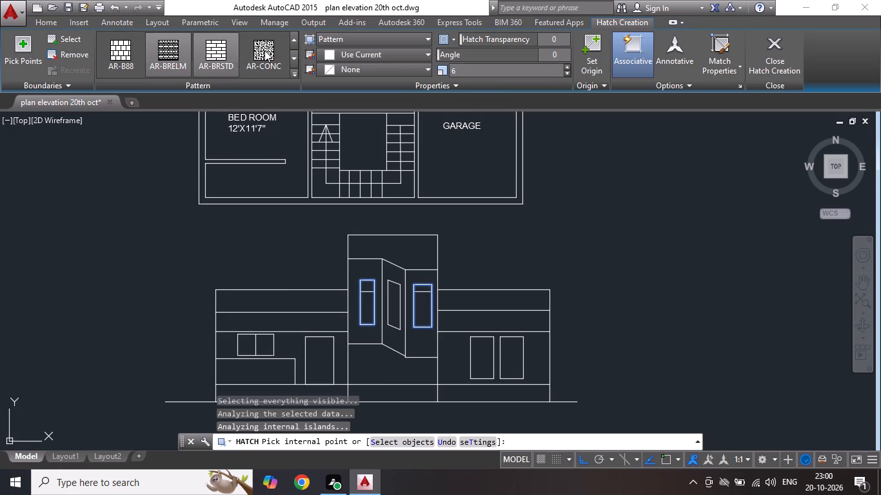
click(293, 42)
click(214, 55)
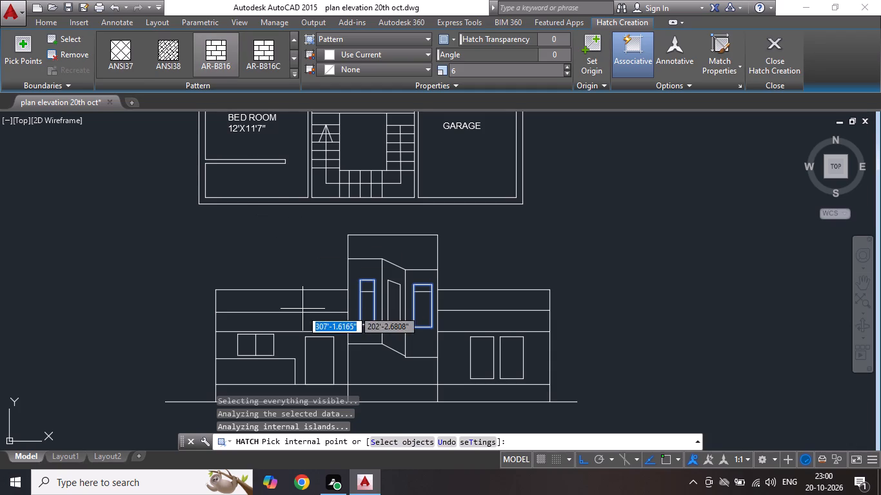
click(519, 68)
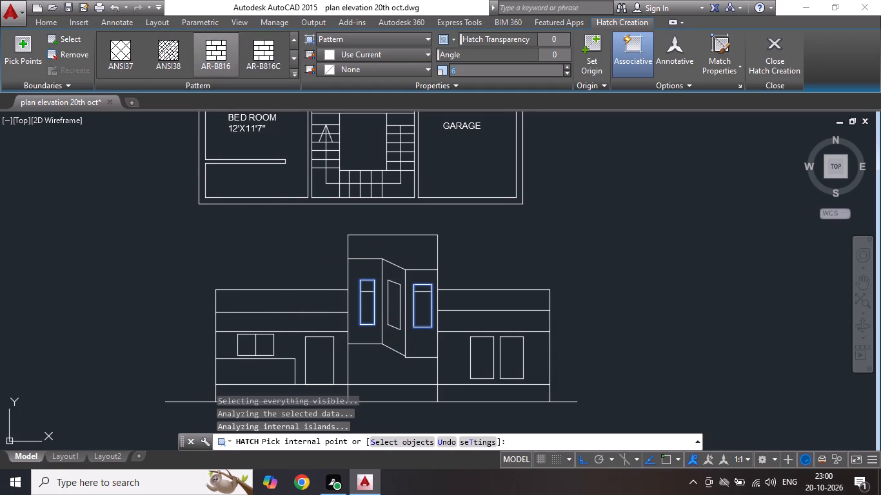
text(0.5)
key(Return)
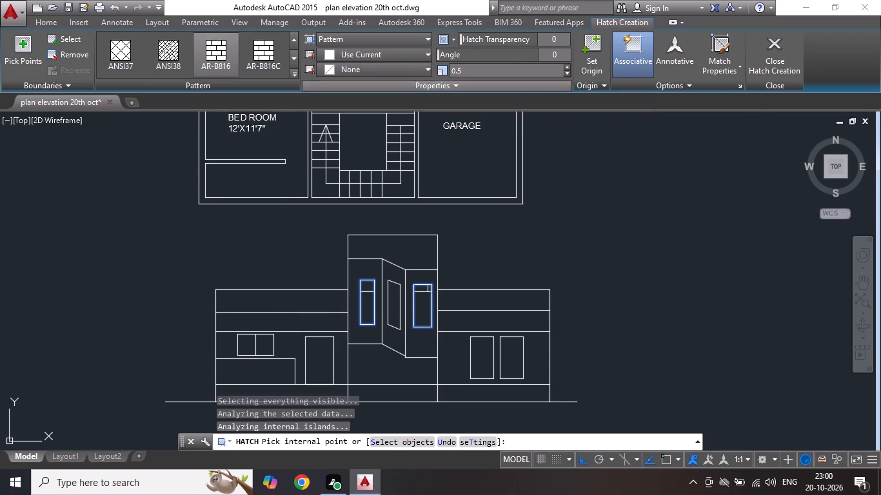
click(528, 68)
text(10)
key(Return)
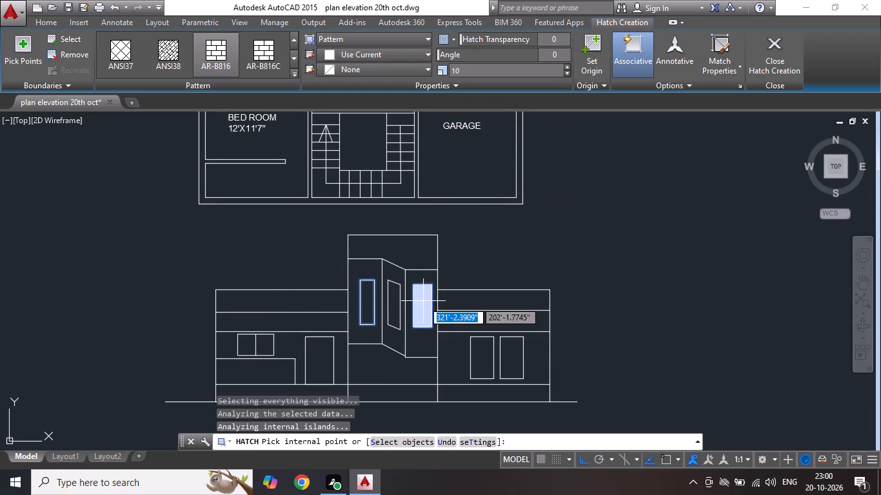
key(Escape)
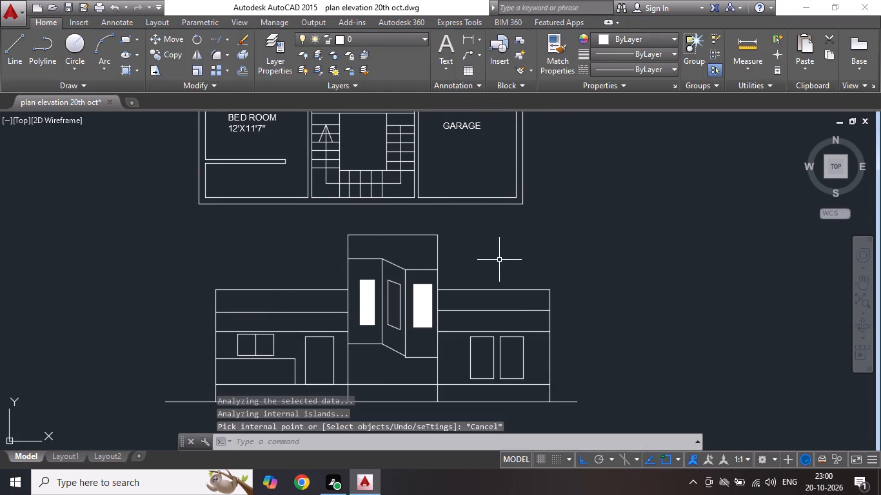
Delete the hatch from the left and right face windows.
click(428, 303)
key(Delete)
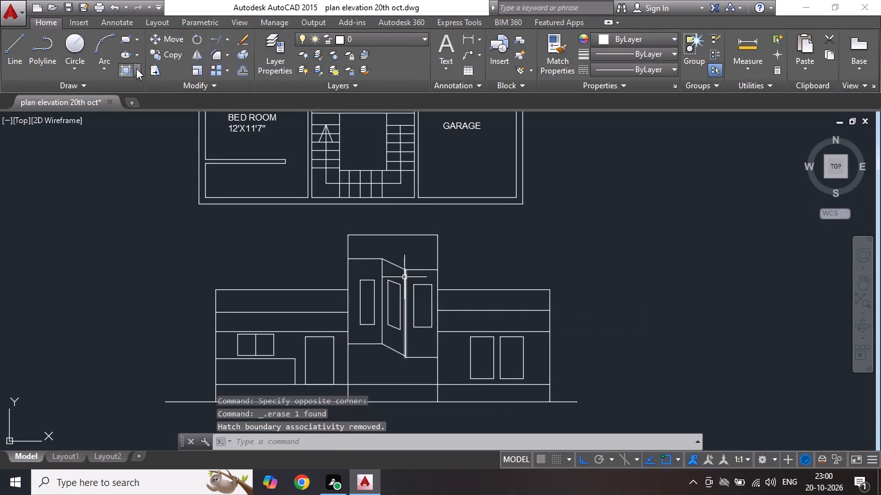
Hatch all three windows of the central block with the ANGLE pattern at scale 2.
click(136, 69)
click(143, 92)
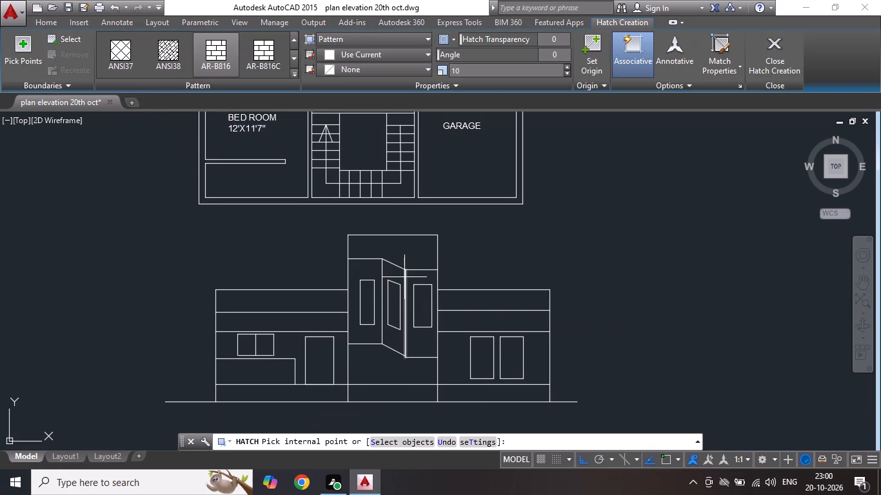
click(292, 41)
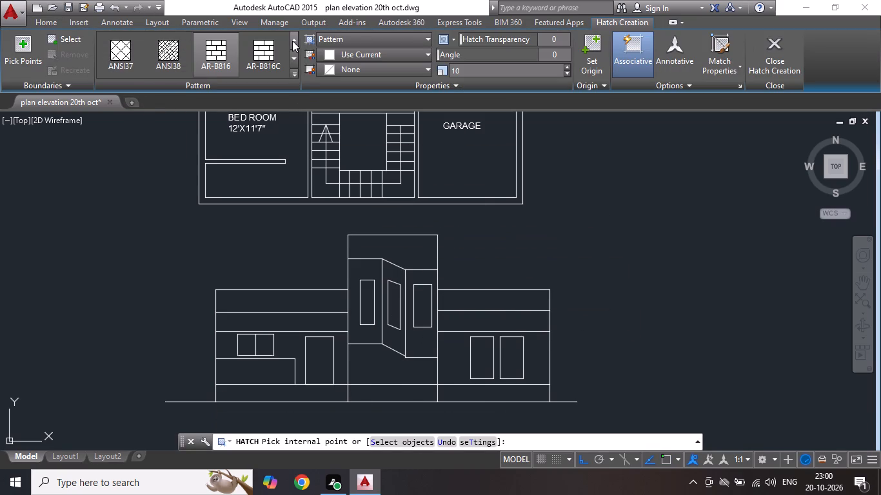
click(292, 41)
click(162, 50)
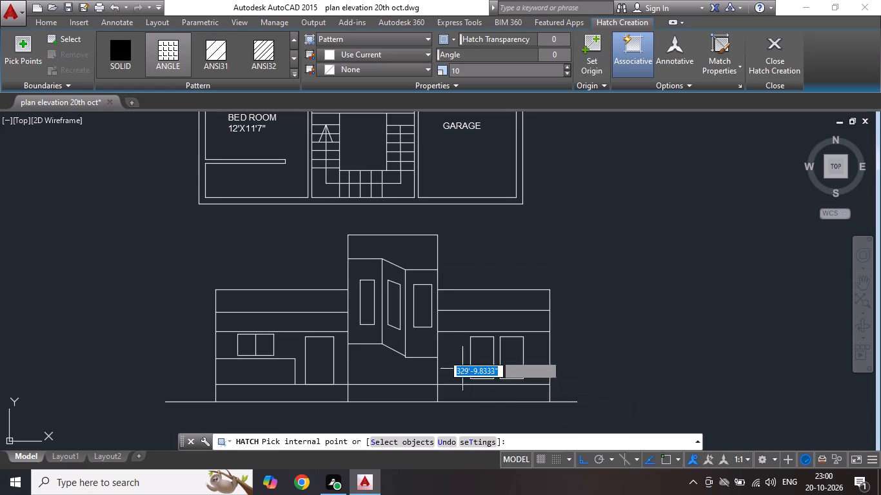
click(488, 70)
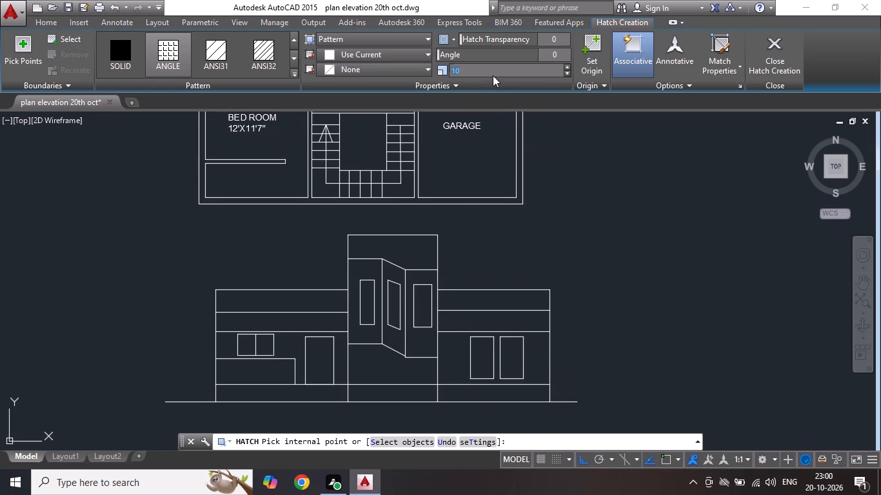
key(2)
key(Return)
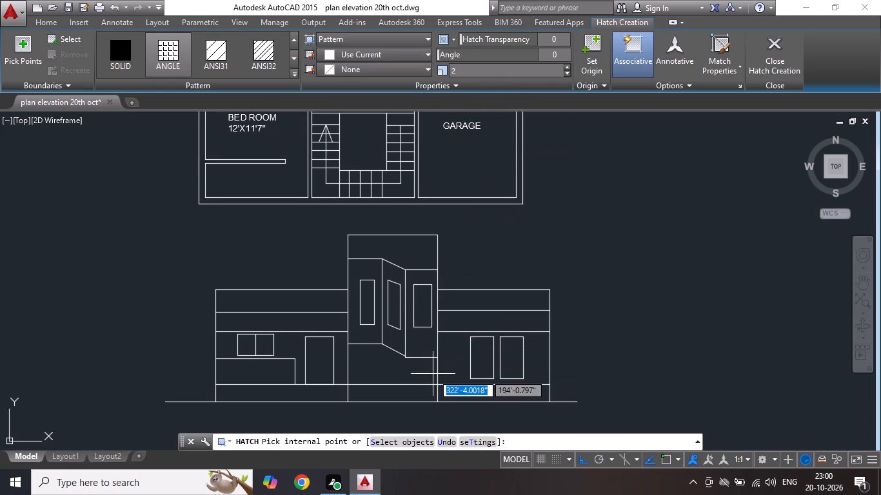
click(421, 298)
click(397, 307)
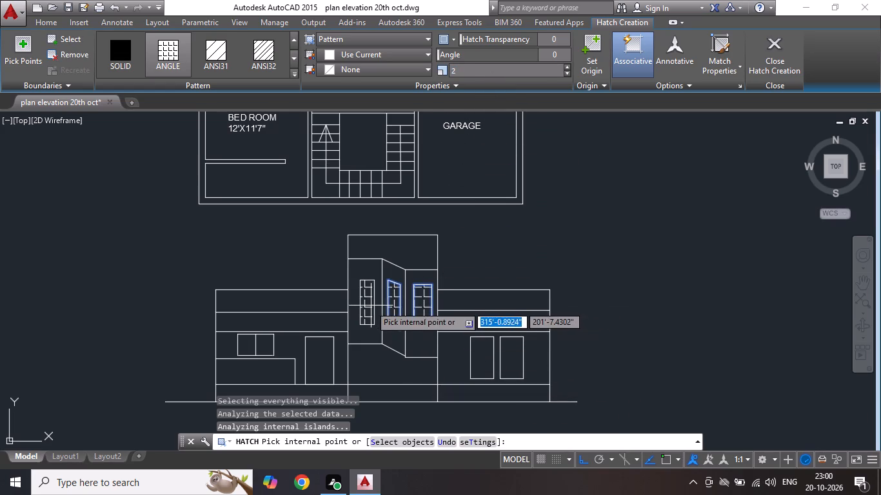
click(370, 306)
key(Escape)
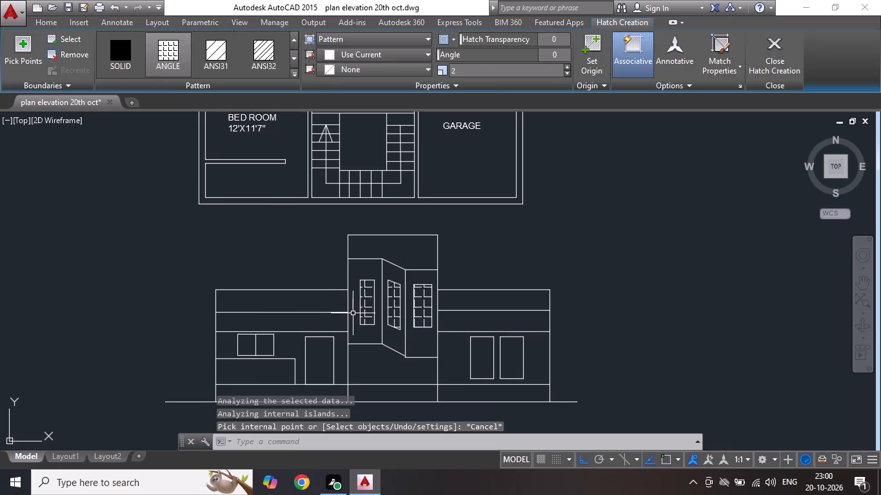
Hatch the horizontal bands above the openings on both side wings with the AR-B816 pattern at scale 0.1.
scroll(330, 306, down, 1)
scroll(255, 323, up, 1)
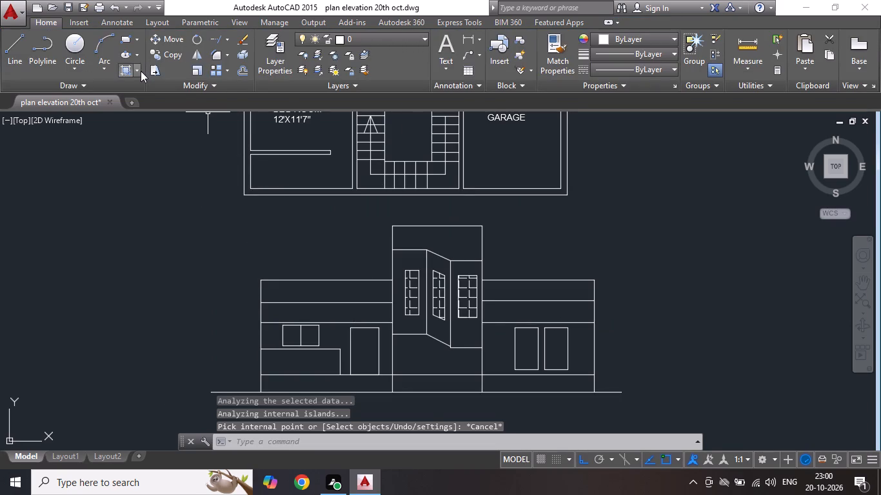
click(140, 71)
click(152, 90)
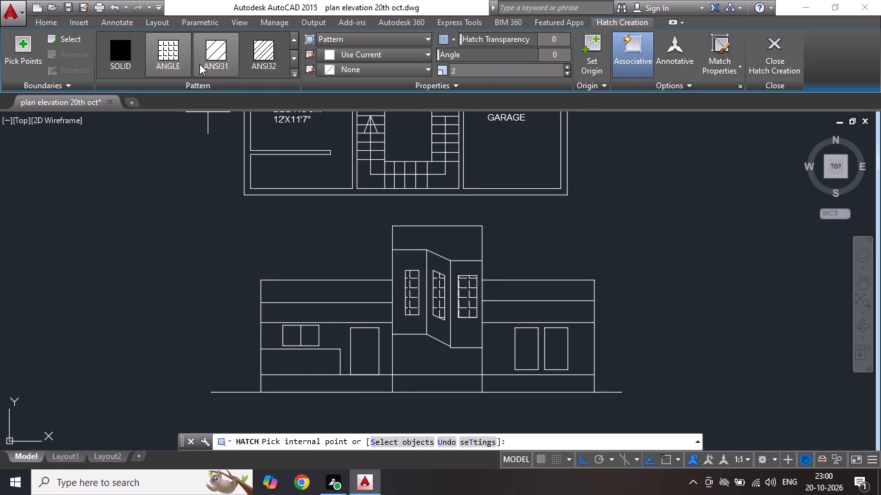
click(220, 56)
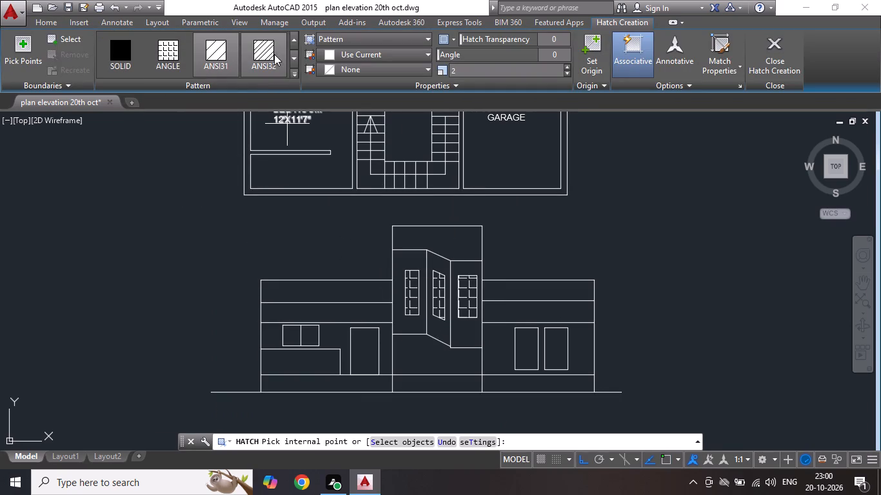
click(299, 58)
click(299, 58)
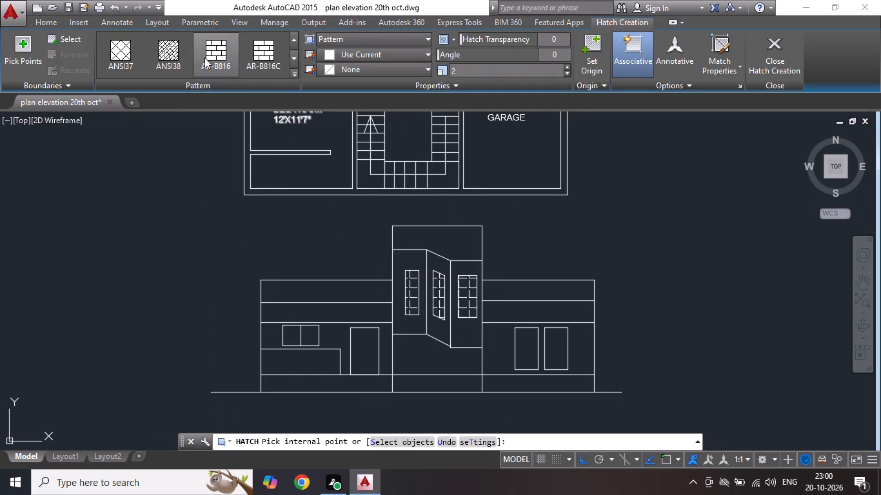
click(215, 53)
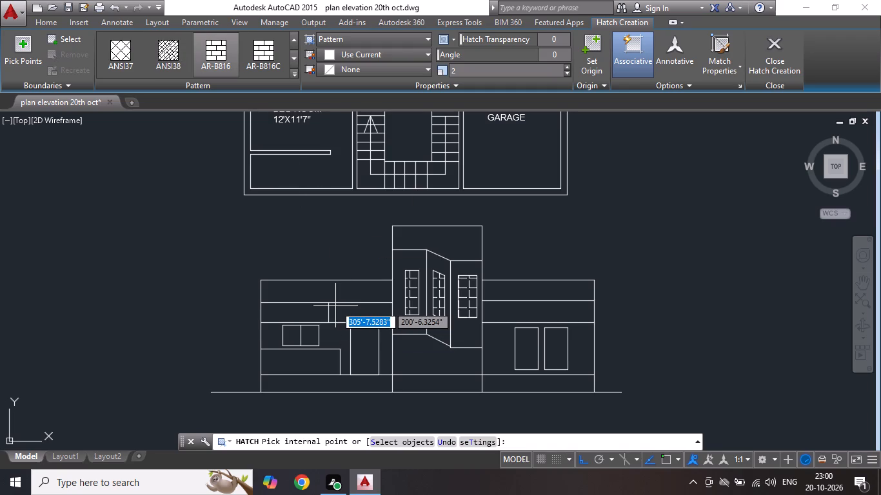
click(508, 70)
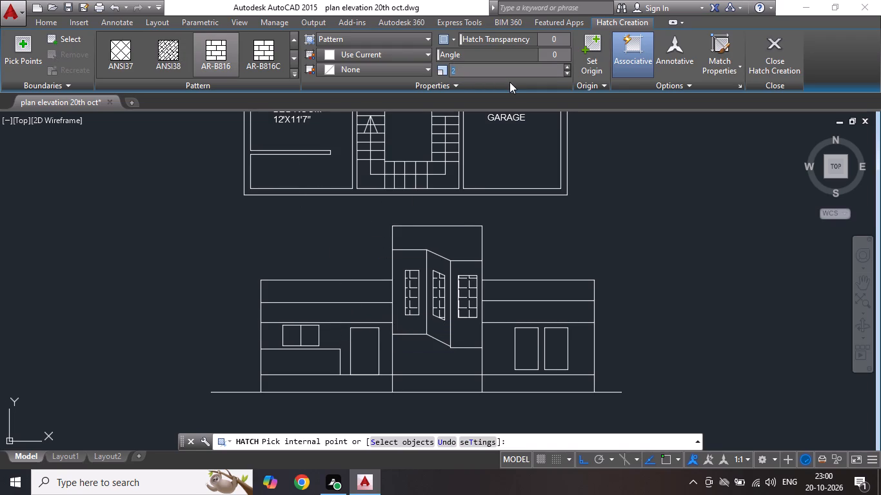
text(15)
key(Return)
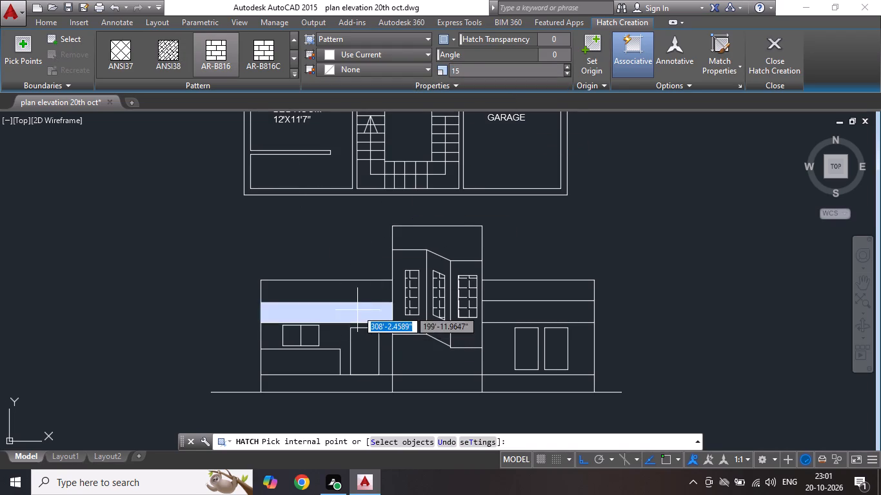
click(491, 74)
text(0.1)
key(Return)
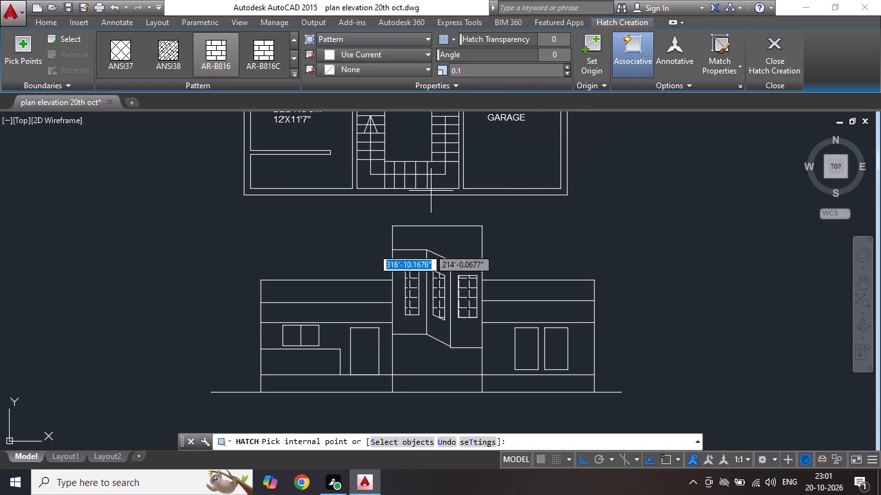
click(322, 308)
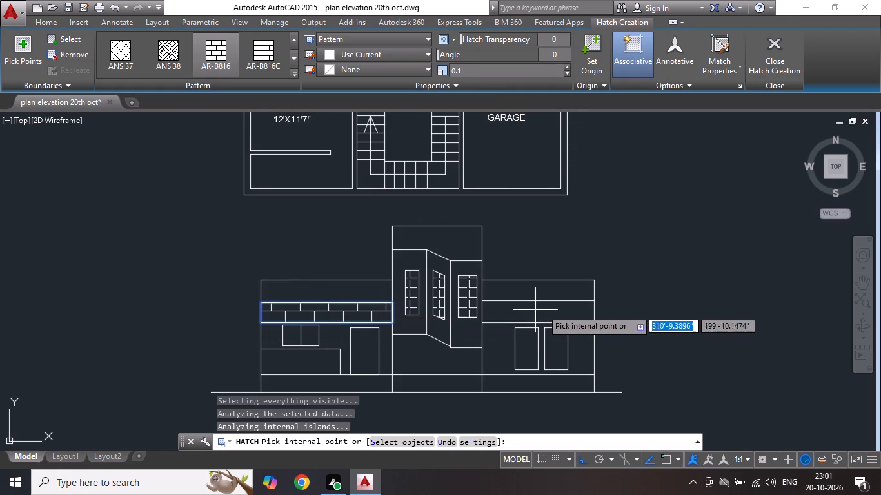
click(544, 309)
key(Escape)
Hatch the low wall below the left wing's window with the ANSI38 pattern at scale 10.
scroll(443, 287, down, 1)
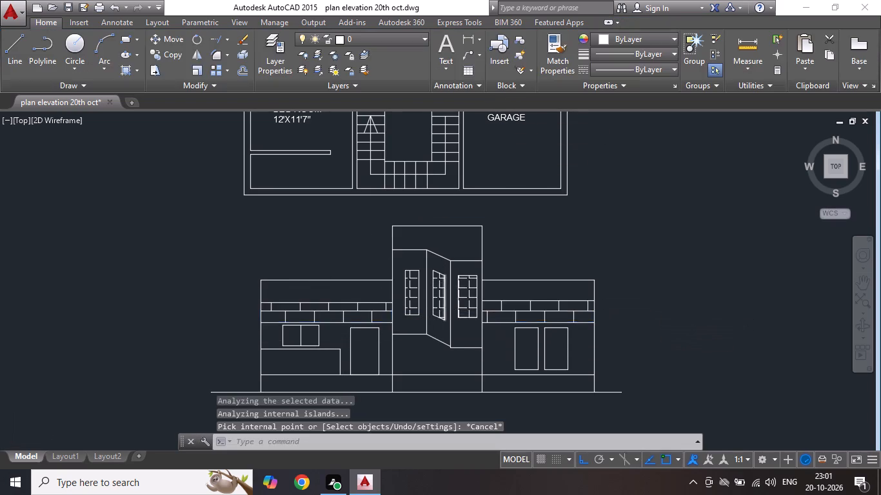
scroll(443, 287, down, 1)
scroll(451, 311, up, 2)
scroll(450, 343, down, 2)
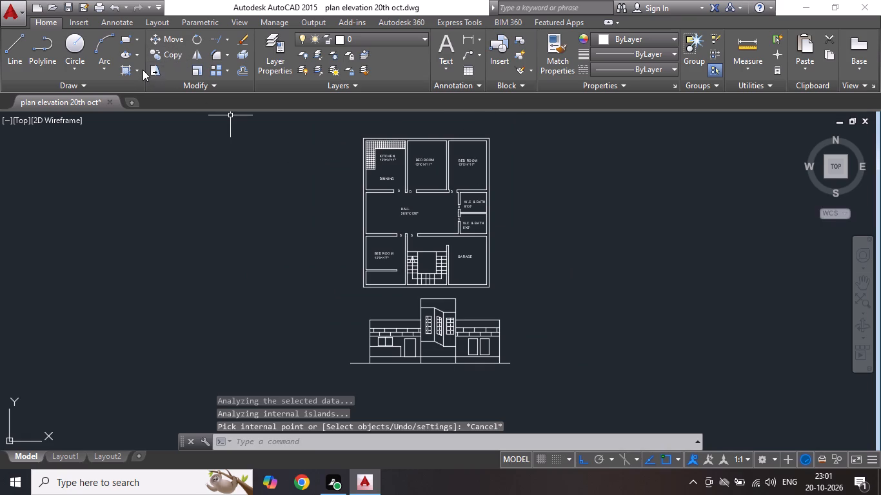
click(138, 67)
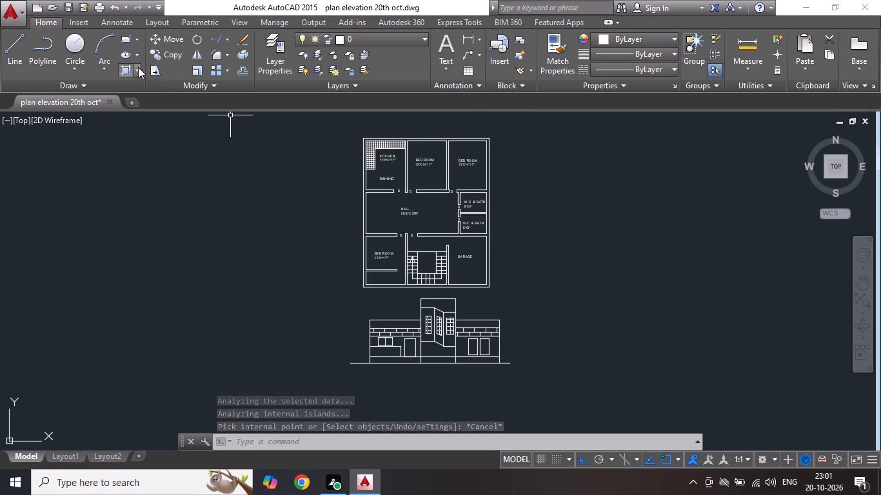
click(144, 84)
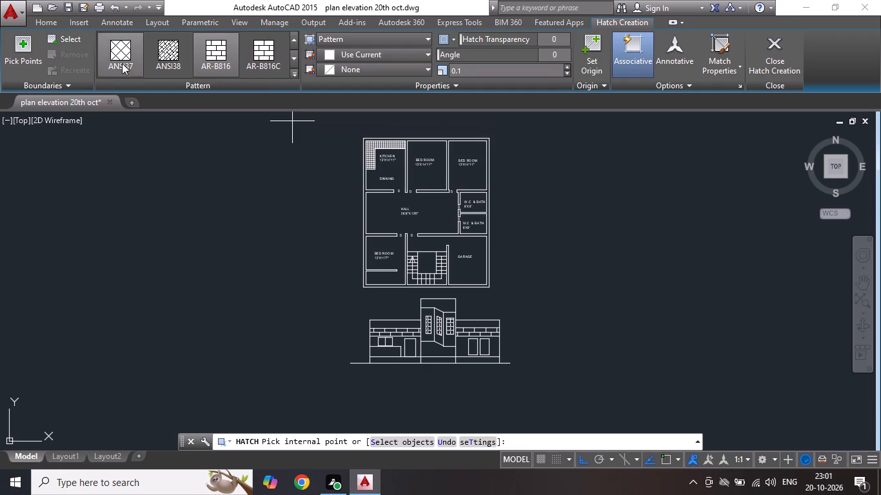
click(168, 56)
scroll(400, 358, up, 2)
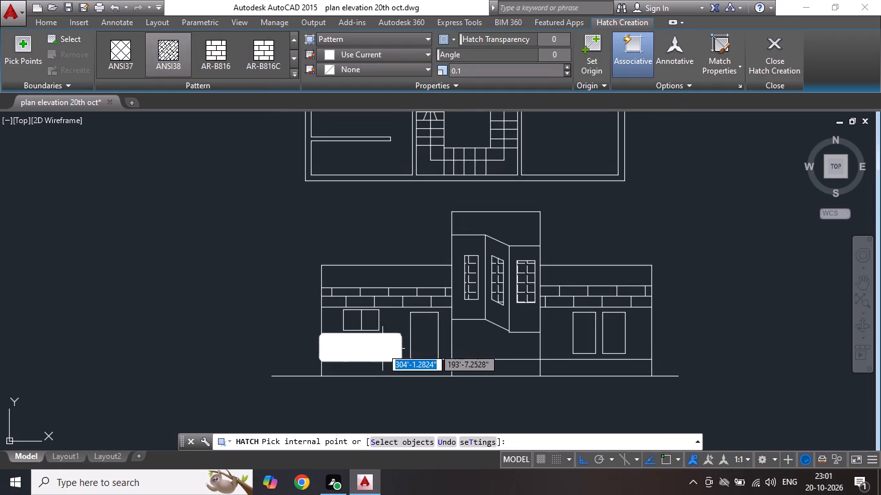
click(470, 70)
text(10)
key(Return)
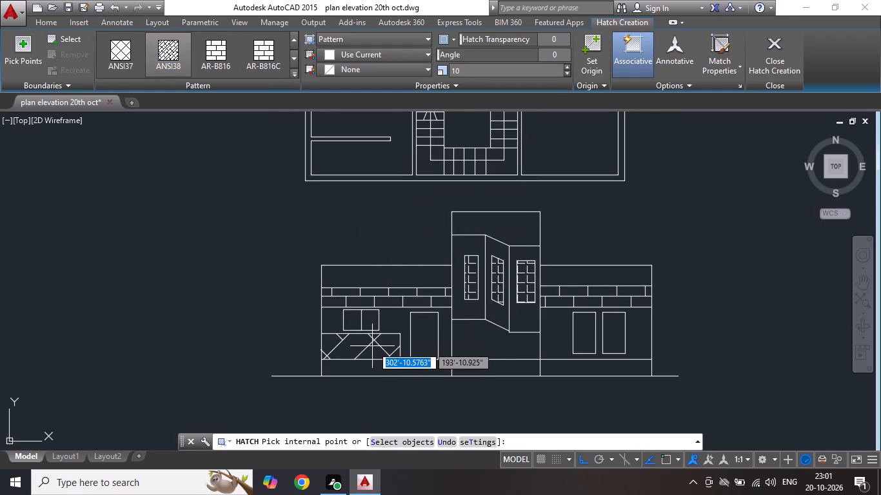
click(372, 346)
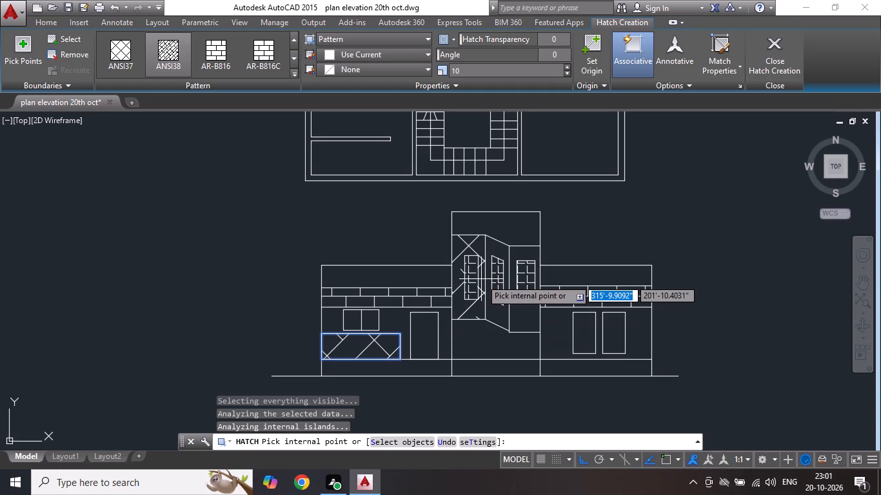
scroll(462, 305, up, 1)
key(Escape)
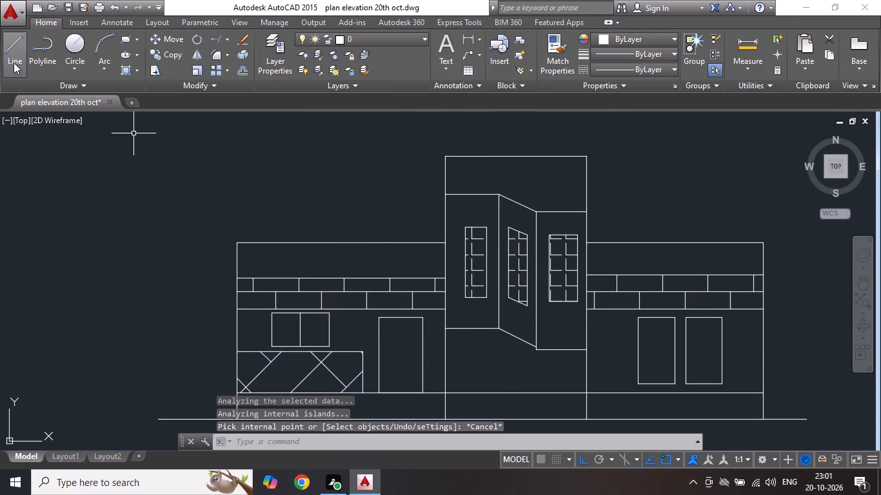
Draw a vertical line down the middle of the left wing's door to split it into two leaves.
click(14, 63)
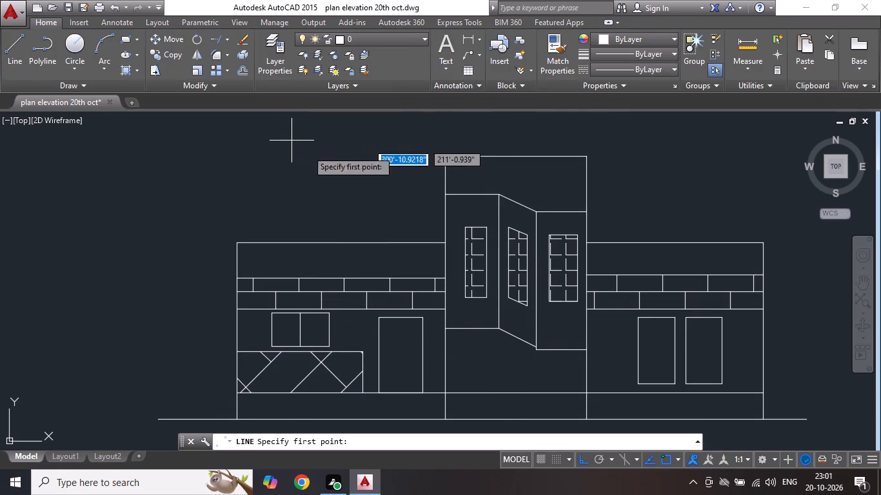
scroll(406, 351, up, 1)
click(393, 302)
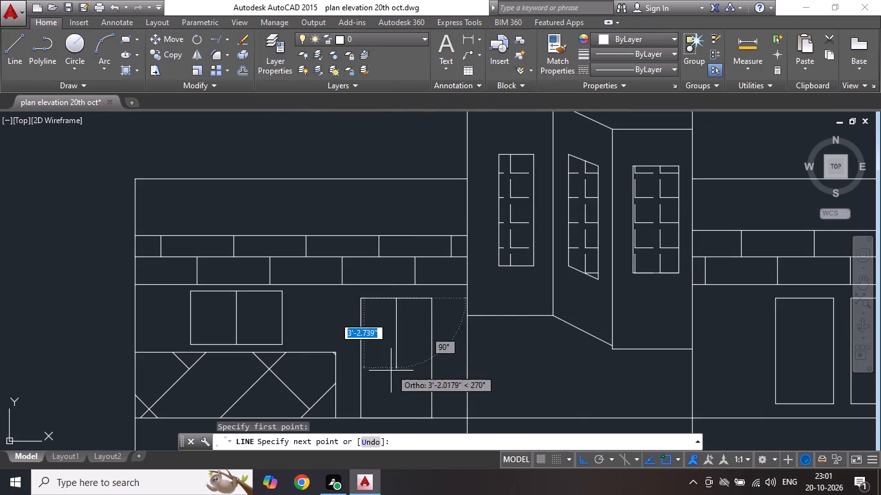
click(398, 416)
key(Escape)
Draw a vertical line through the plinth down to the ground line, just left of the door, as the entrance steps' side.
click(20, 48)
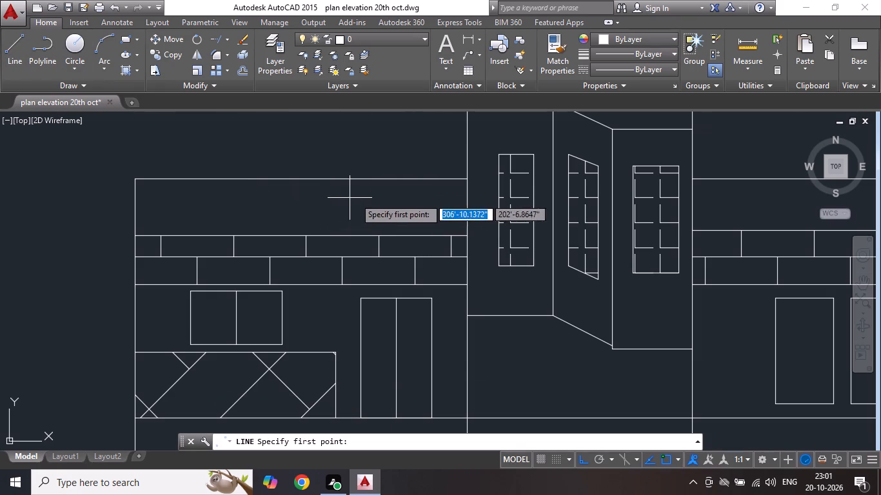
scroll(413, 211, down, 2)
scroll(395, 316, up, 2)
click(386, 272)
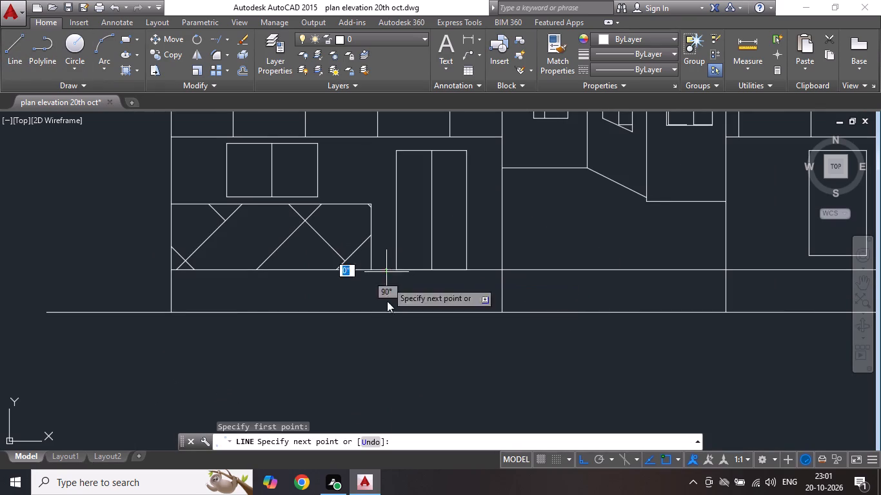
click(387, 311)
key(Escape)
Draw three horizontal step lines, each about 5'-5" long, from the steps' side line to the central block's left edge.
click(4, 47)
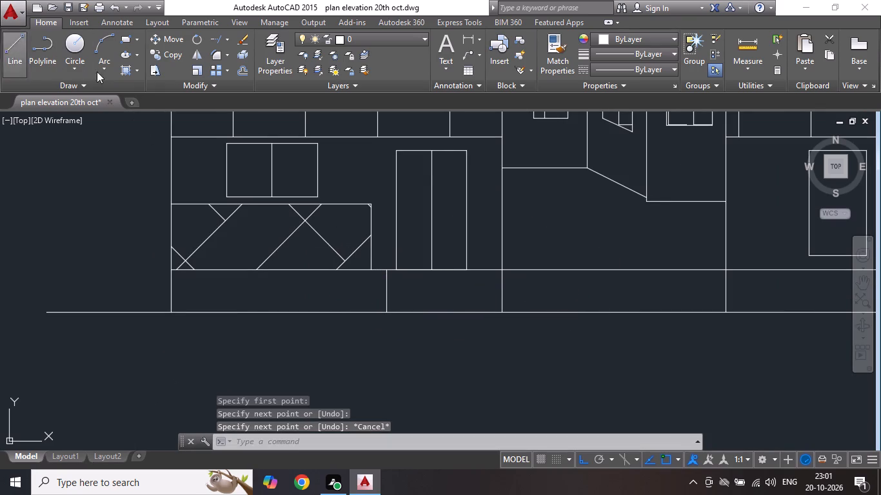
drag(391, 282, 405, 283)
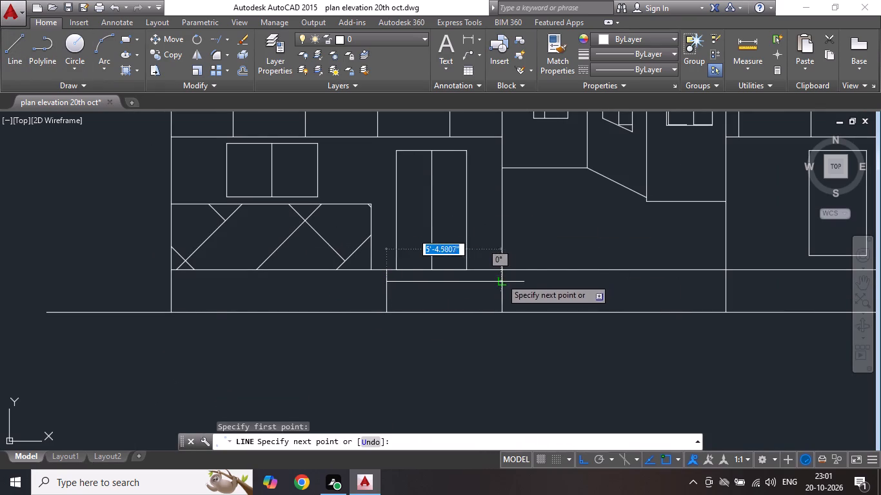
click(501, 280)
key(Escape)
click(5, 41)
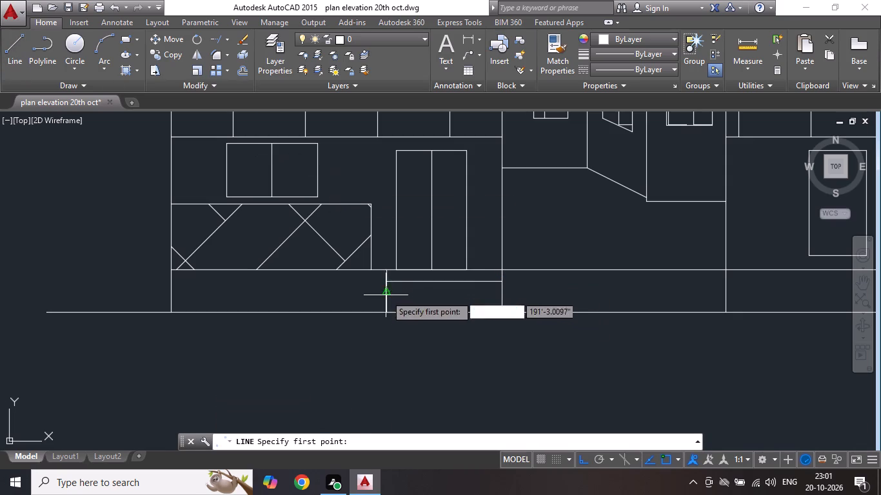
click(386, 295)
click(496, 293)
key(Escape)
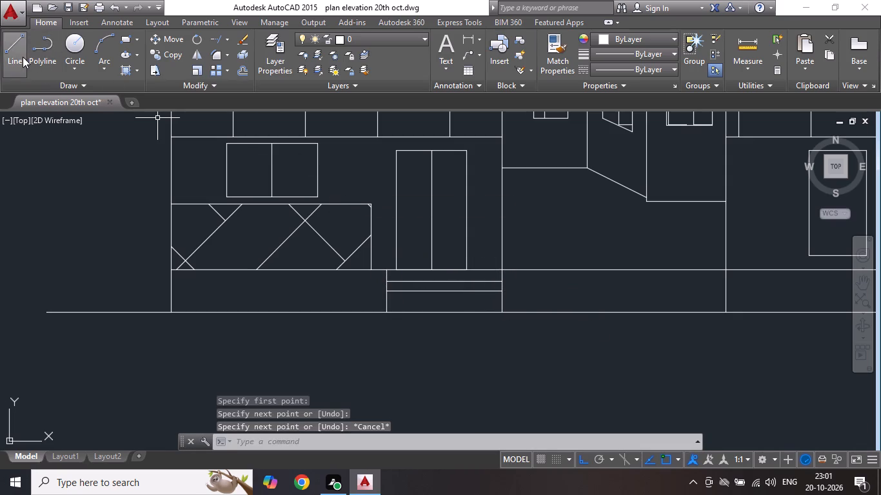
click(23, 57)
click(388, 303)
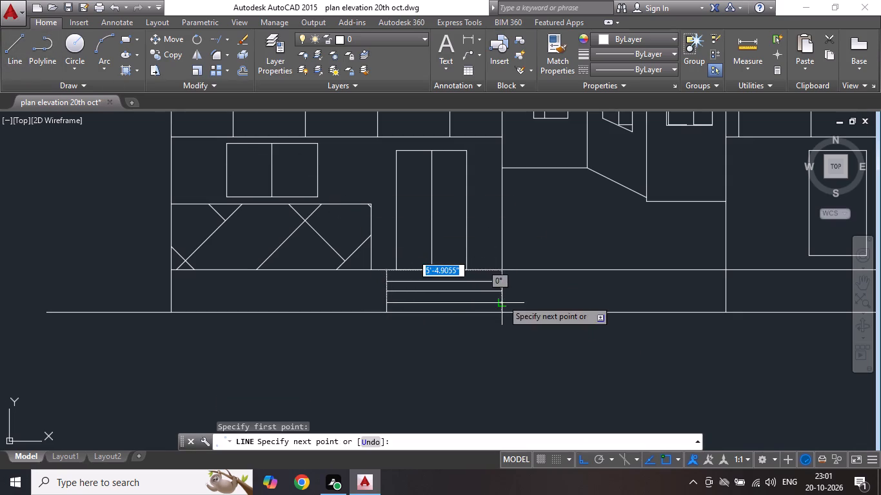
click(502, 300)
key(Escape)
Draw a line from the central block's left edge to the slanted face's lower right corner, continuing vertically down to the ground line.
scroll(427, 309, down, 3)
click(5, 41)
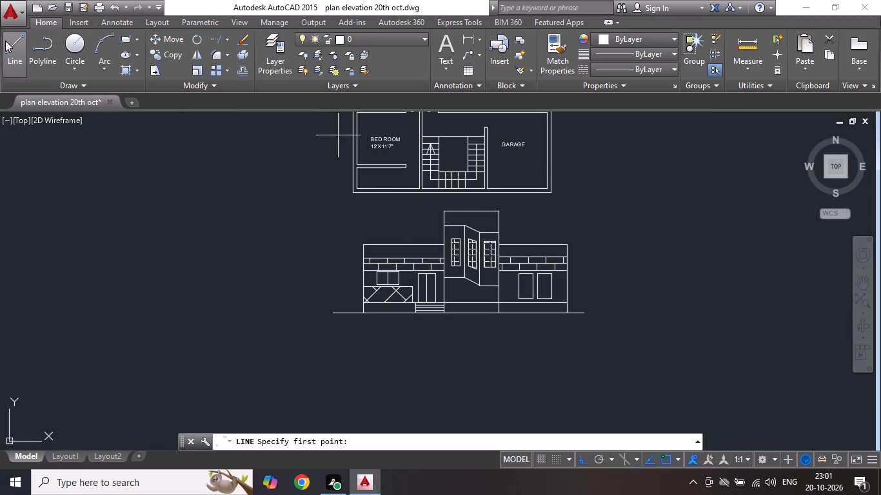
scroll(468, 269, up, 2)
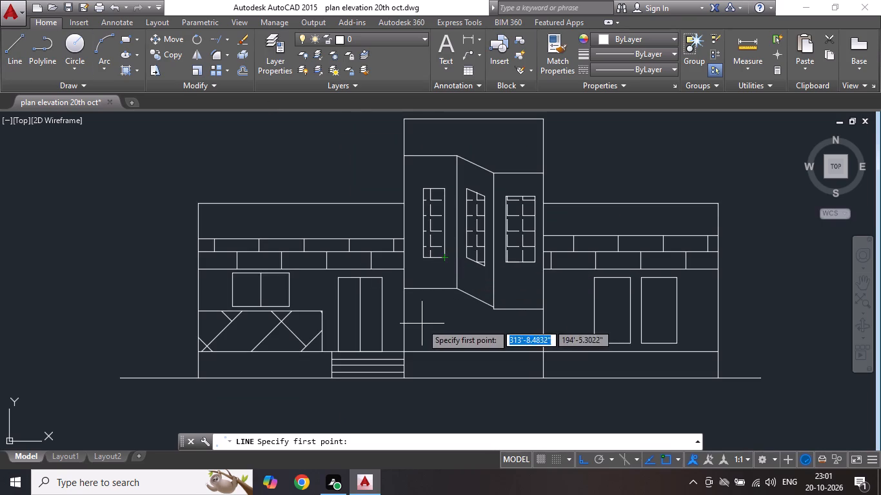
click(408, 311)
click(491, 310)
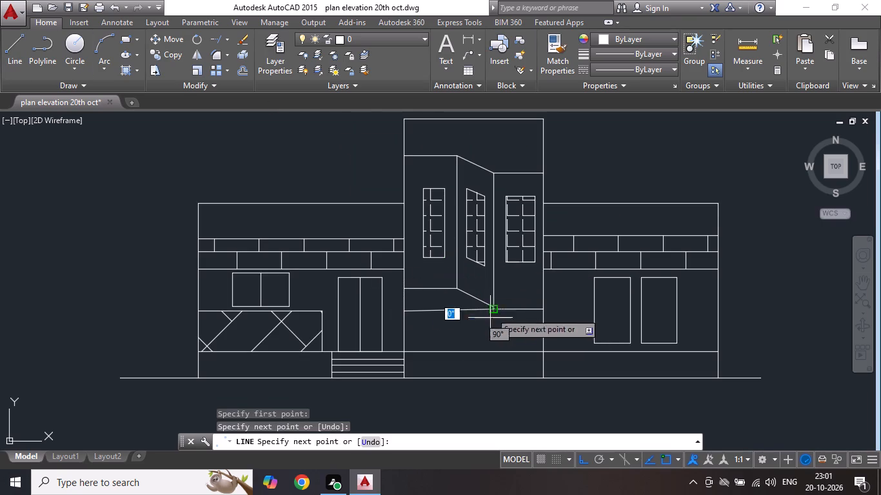
click(491, 380)
key(Escape)
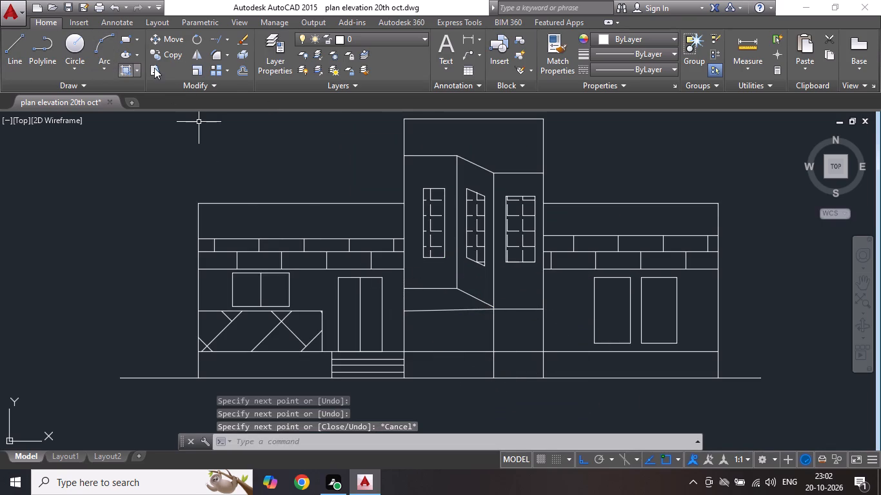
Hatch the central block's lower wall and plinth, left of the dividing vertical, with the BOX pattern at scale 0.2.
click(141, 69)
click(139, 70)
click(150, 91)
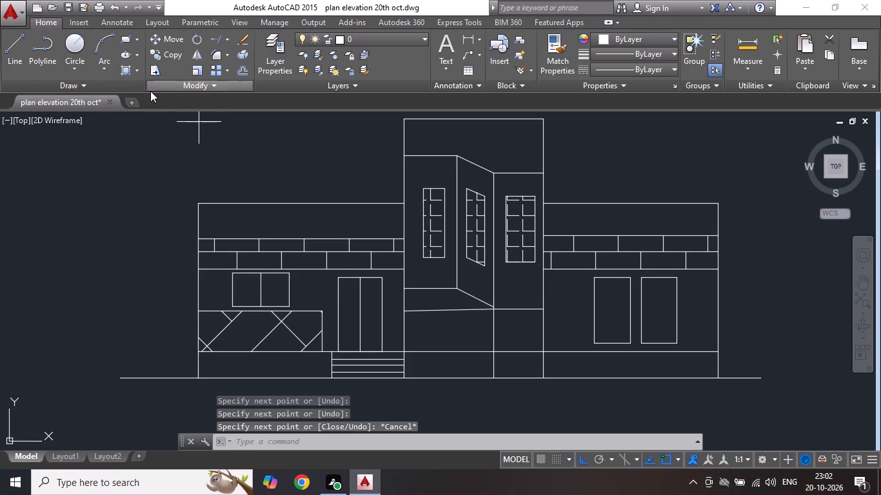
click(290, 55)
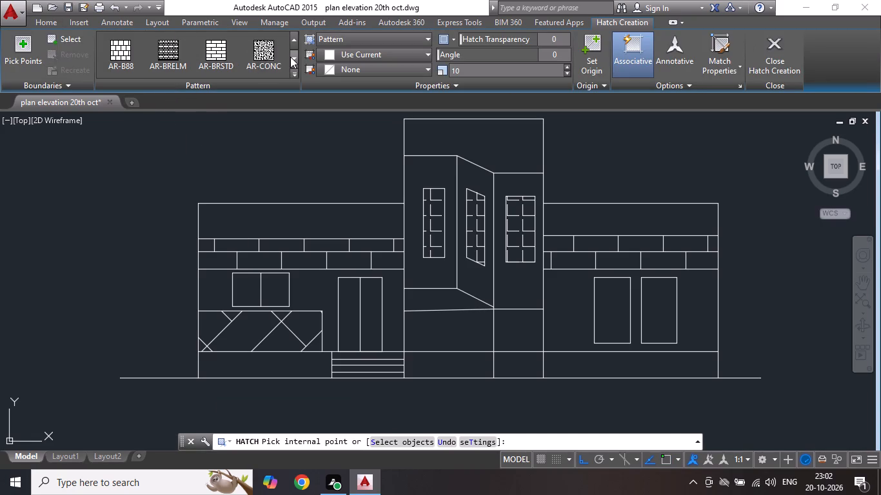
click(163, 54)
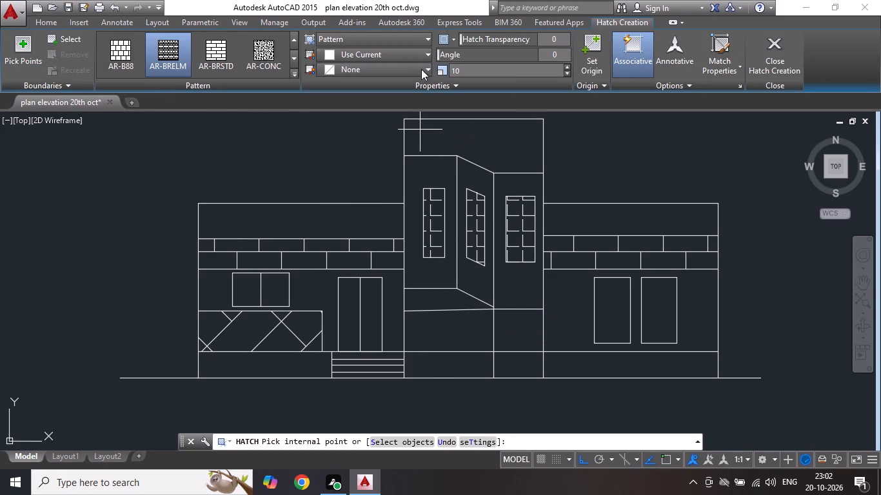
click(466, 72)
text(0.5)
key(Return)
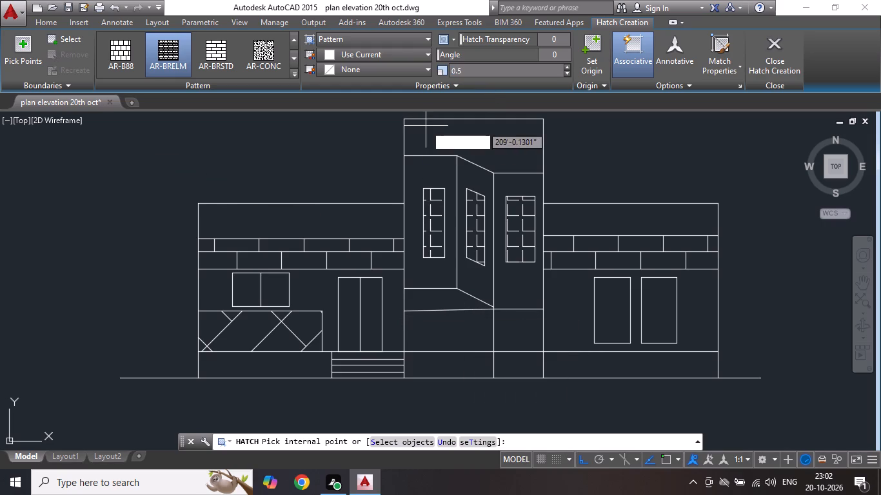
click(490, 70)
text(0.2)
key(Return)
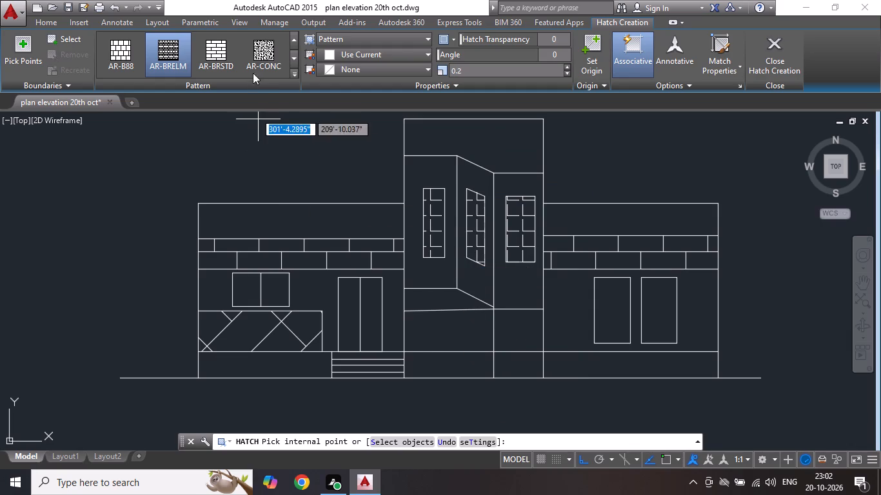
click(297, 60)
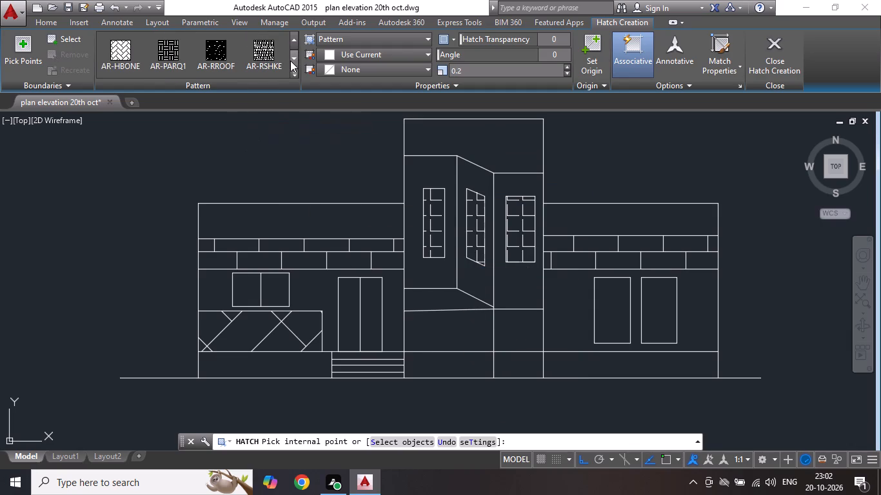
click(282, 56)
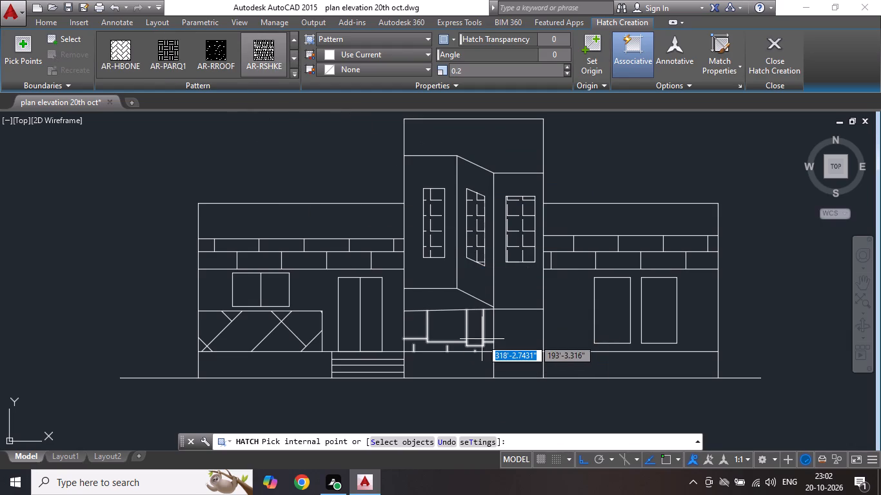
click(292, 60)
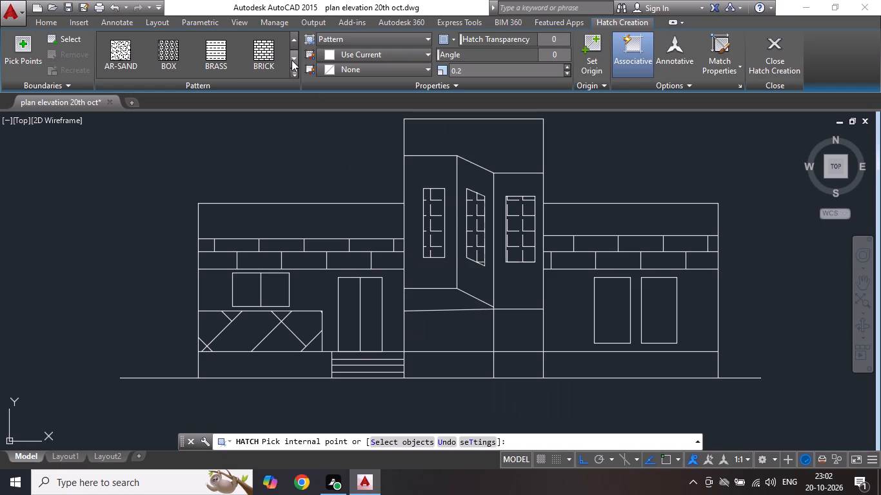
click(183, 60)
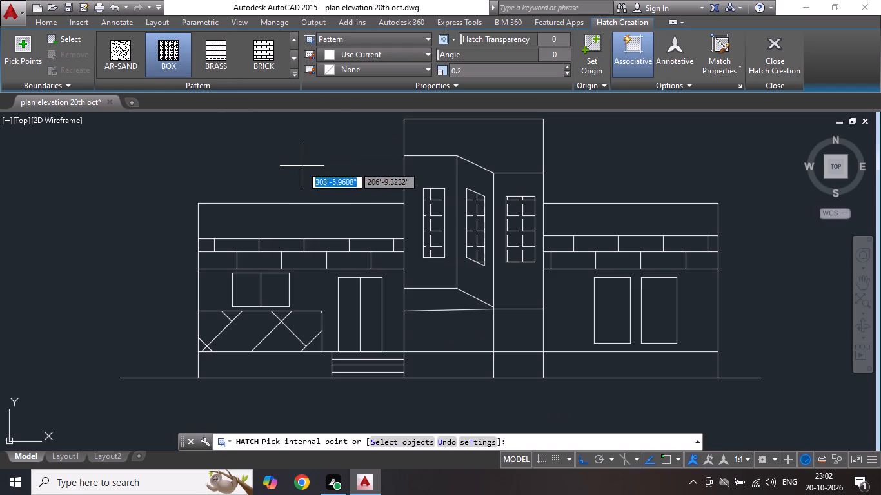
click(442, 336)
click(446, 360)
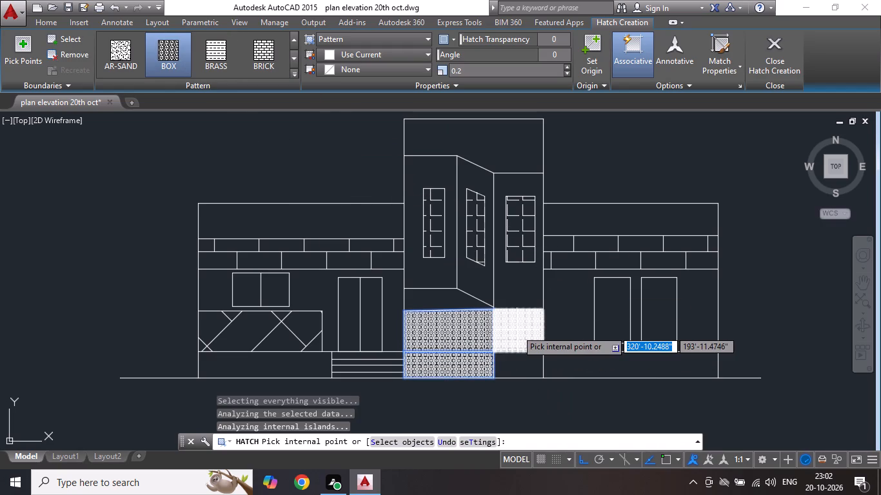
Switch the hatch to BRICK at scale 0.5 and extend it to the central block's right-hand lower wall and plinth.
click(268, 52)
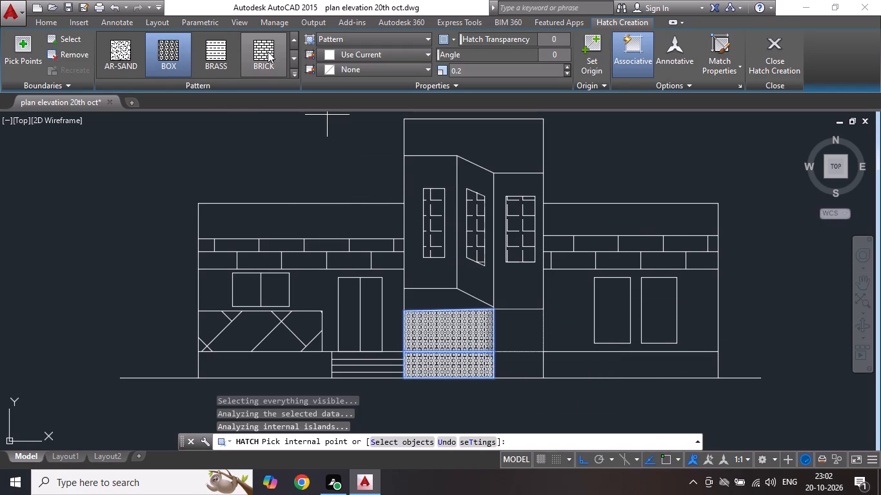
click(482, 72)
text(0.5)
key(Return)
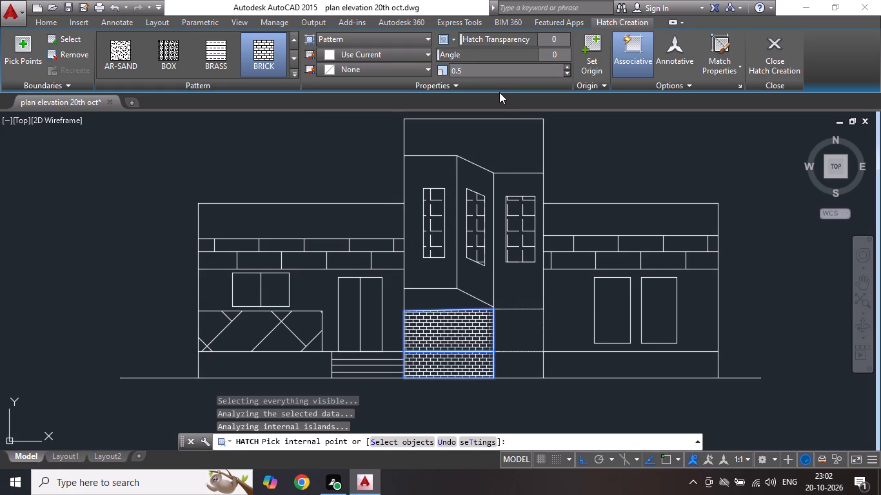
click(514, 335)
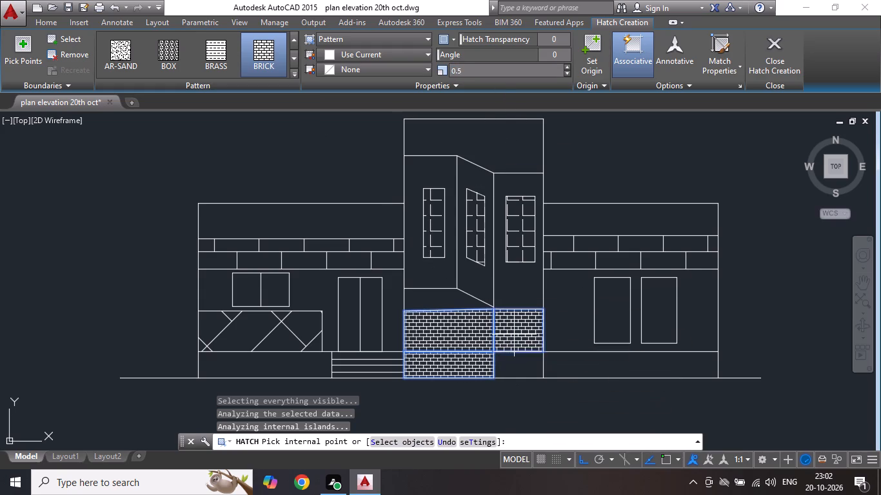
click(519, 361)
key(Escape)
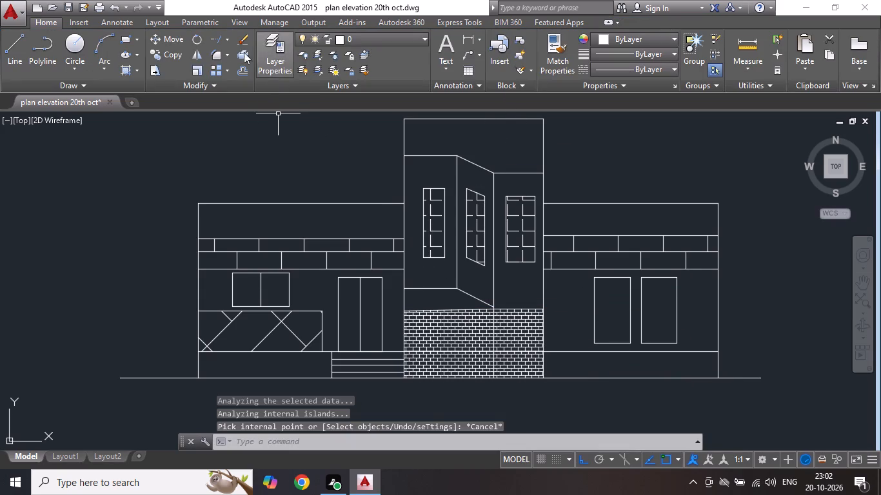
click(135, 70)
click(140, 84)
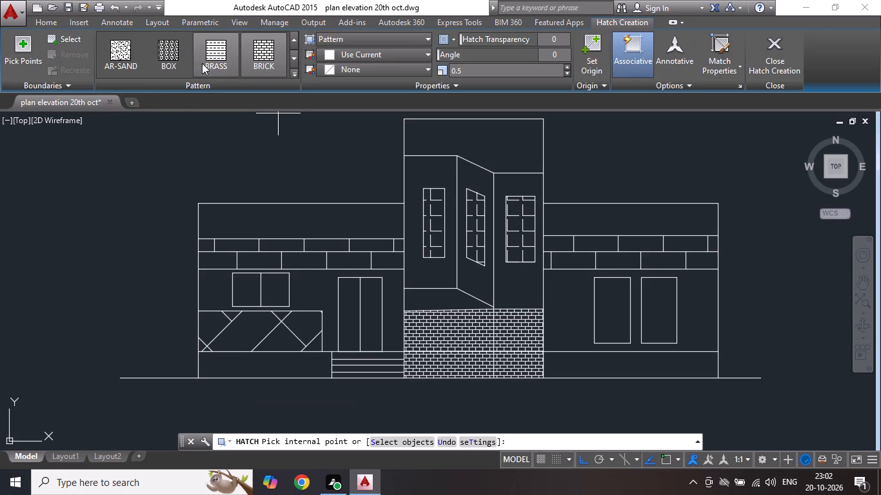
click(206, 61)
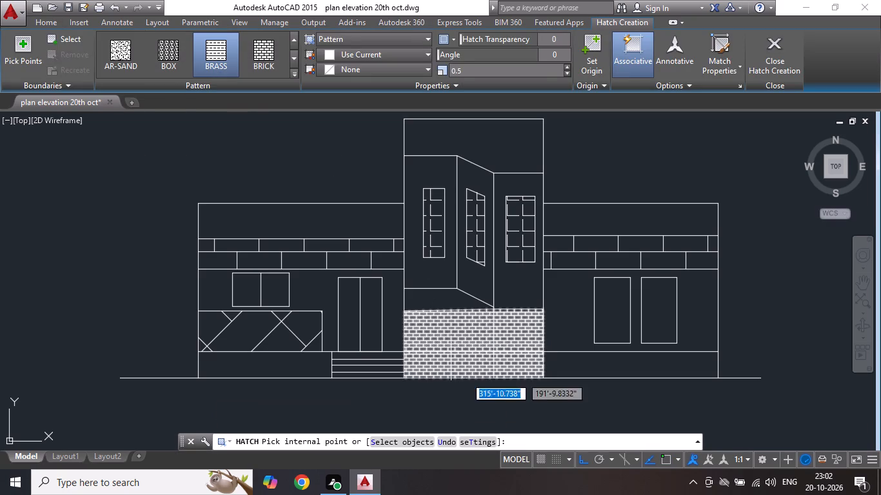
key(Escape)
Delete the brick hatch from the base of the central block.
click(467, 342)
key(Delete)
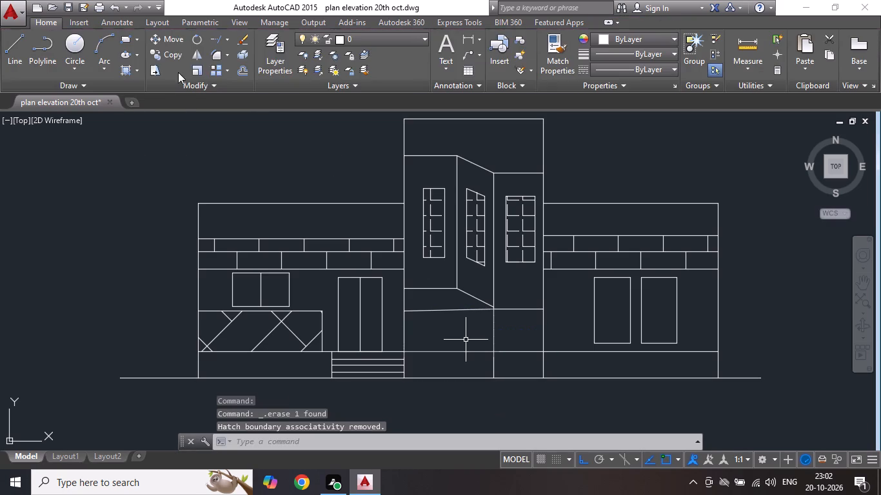
Hatch the central block's lower wall and plinth, left of the dividing vertical, with the BOX pattern at scale 0.5.
click(140, 68)
click(148, 87)
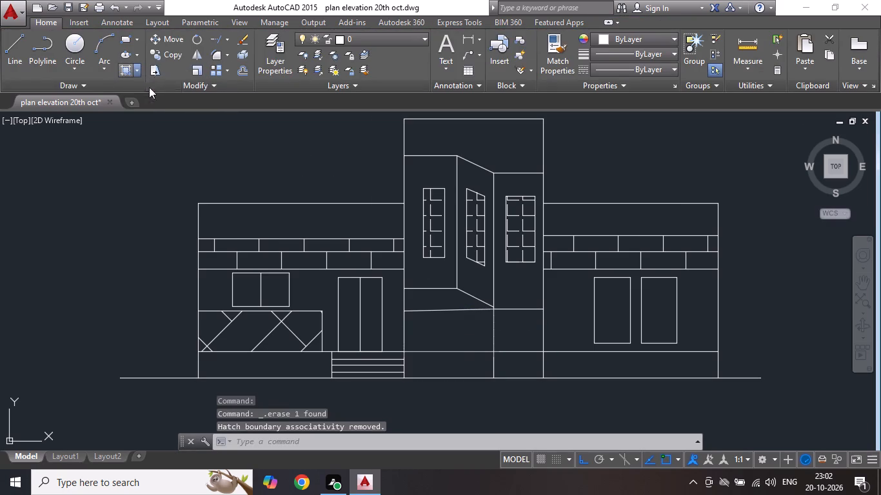
click(139, 46)
click(168, 47)
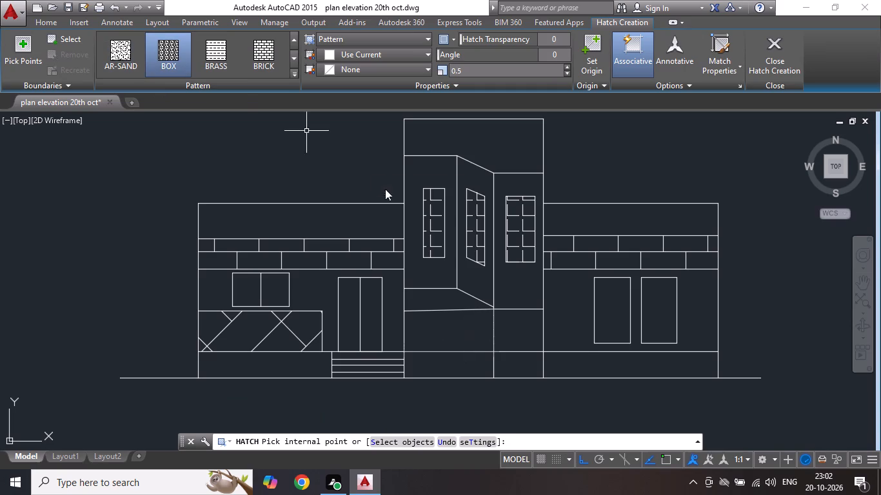
click(470, 342)
click(471, 363)
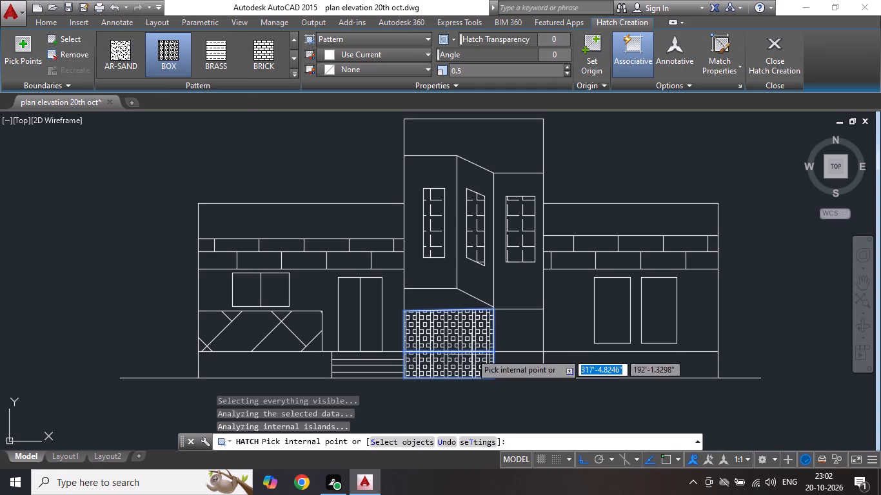
key(Escape)
Hatch the central block's right-hand lower wall and plinth and both wings' plinths with BRICK at scale 0.5, leaving out the entrance steps.
scroll(433, 322, down, 3)
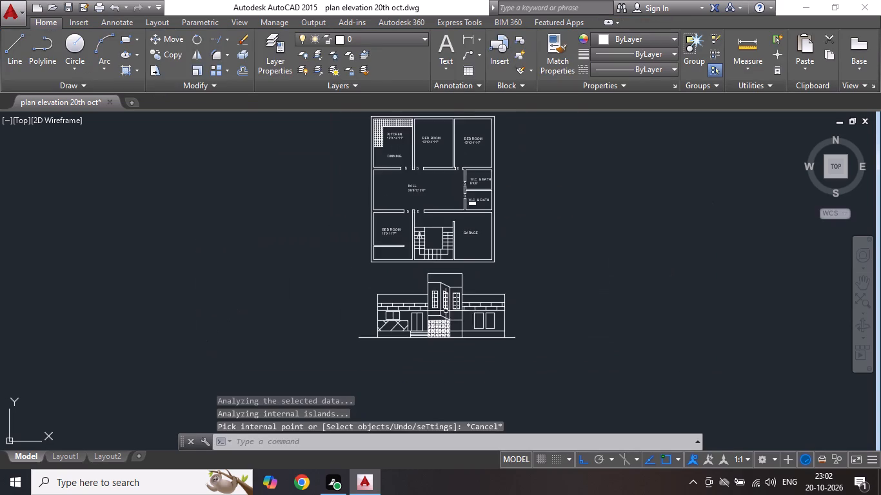
scroll(470, 303, up, 1)
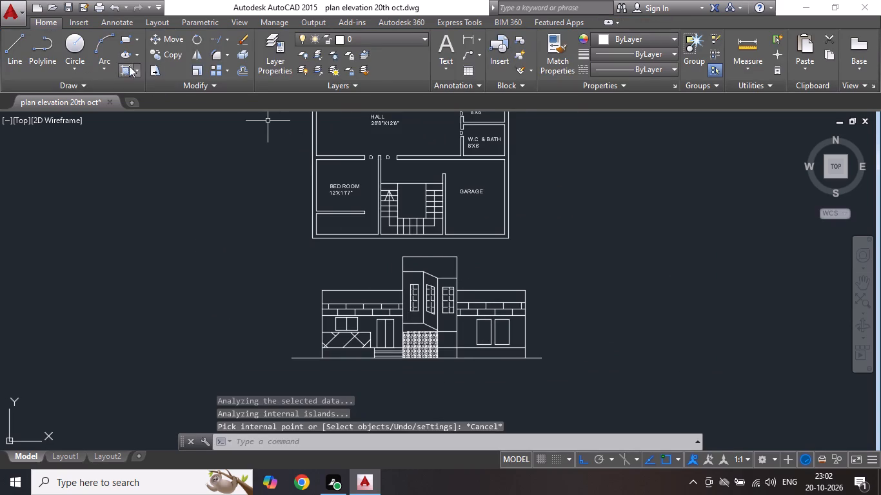
click(139, 70)
click(152, 98)
click(251, 63)
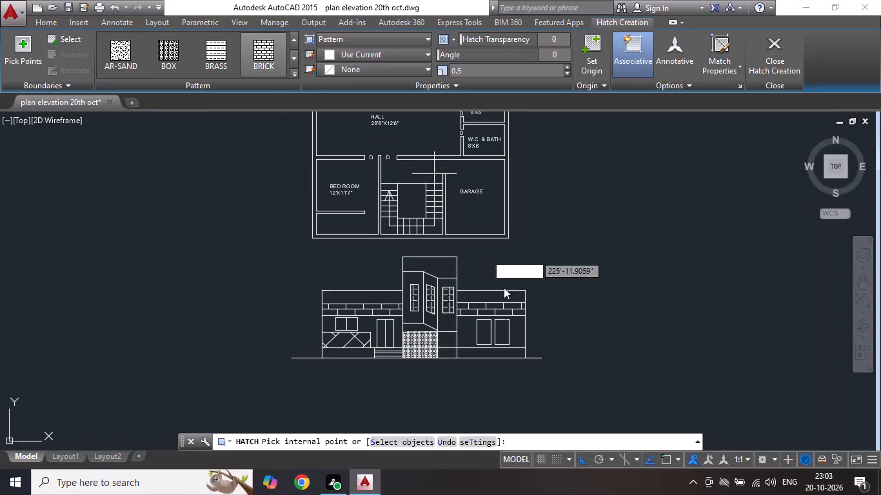
click(440, 335)
click(449, 355)
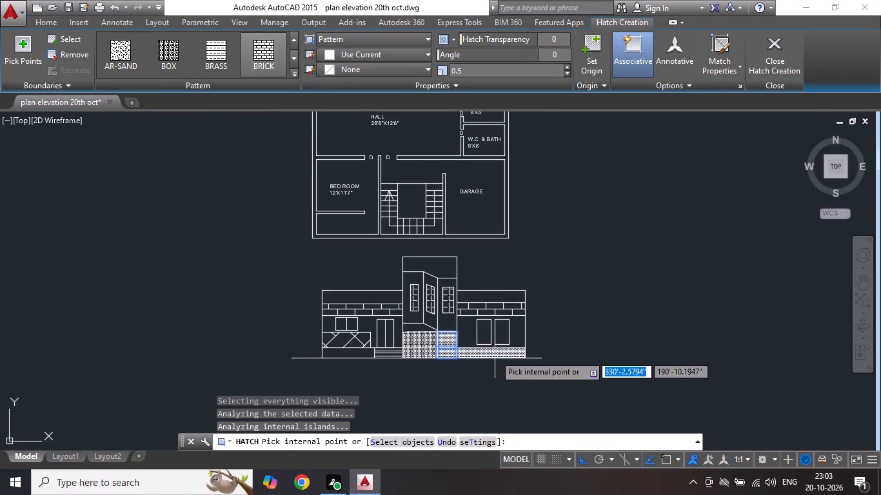
click(495, 355)
click(368, 355)
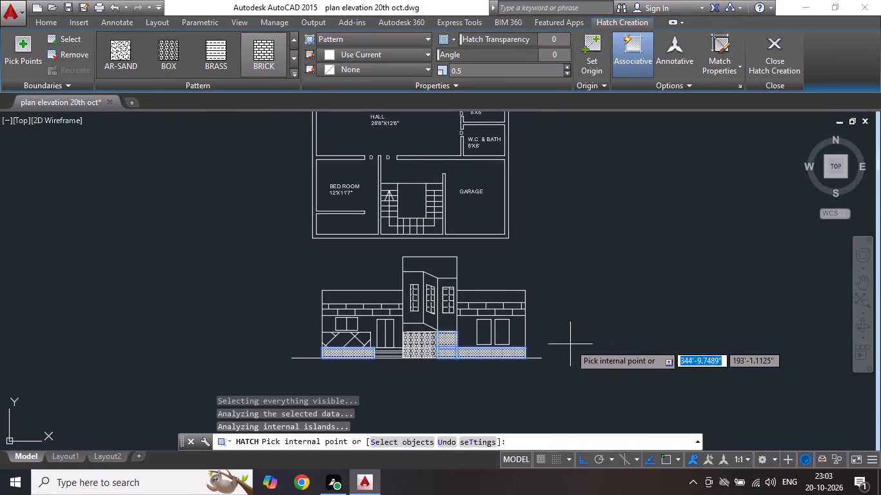
key(Escape)
Save the drawing.
scroll(413, 329, down, 2)
scroll(396, 311, up, 2)
key(ctrl+s)
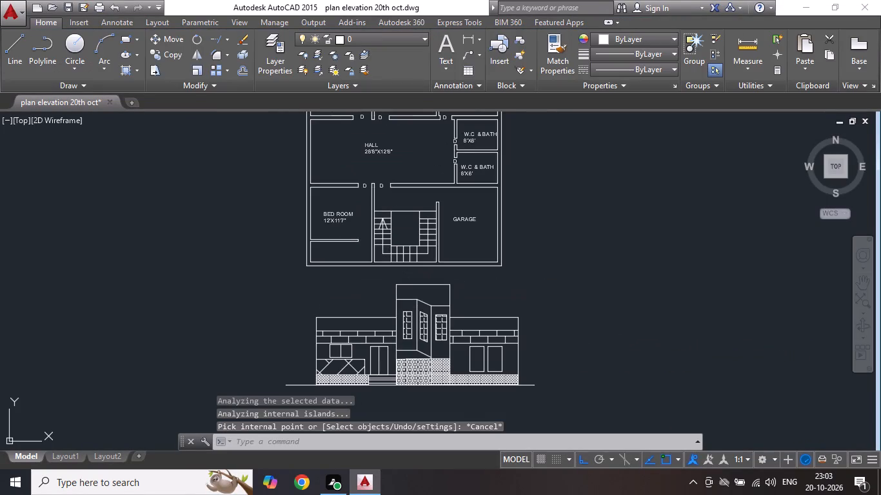
Add the room size 12'4"X16' as a second line under the GARAGE label in the floor plan.
double_click(465, 218)
scroll(477, 228, up, 2)
click(477, 211)
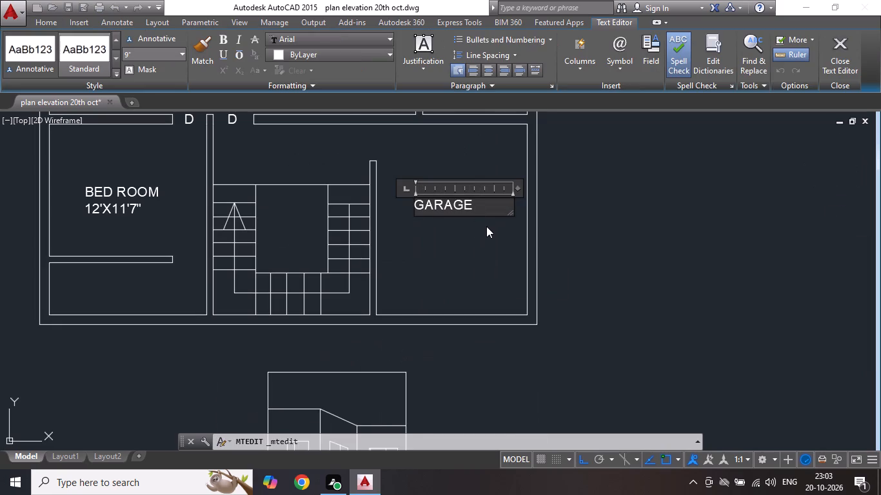
key(Return)
text(12')
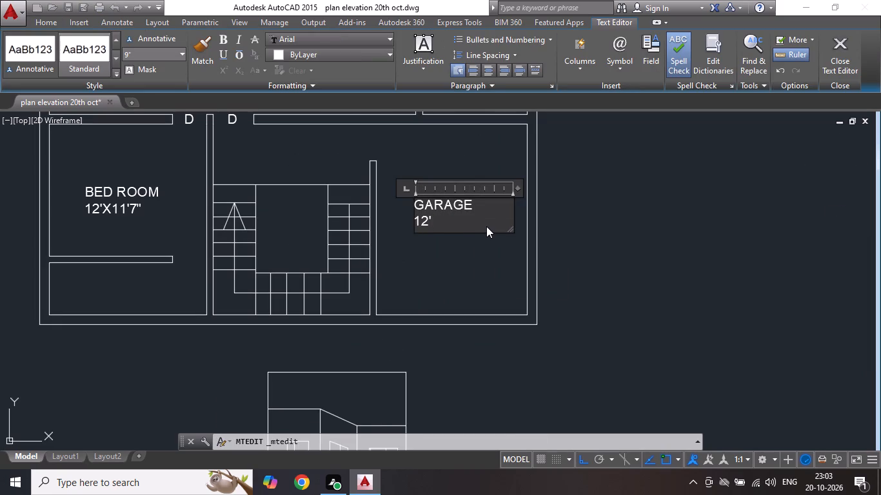
text(4"X)
text(16')
scroll(475, 320, down, 2)
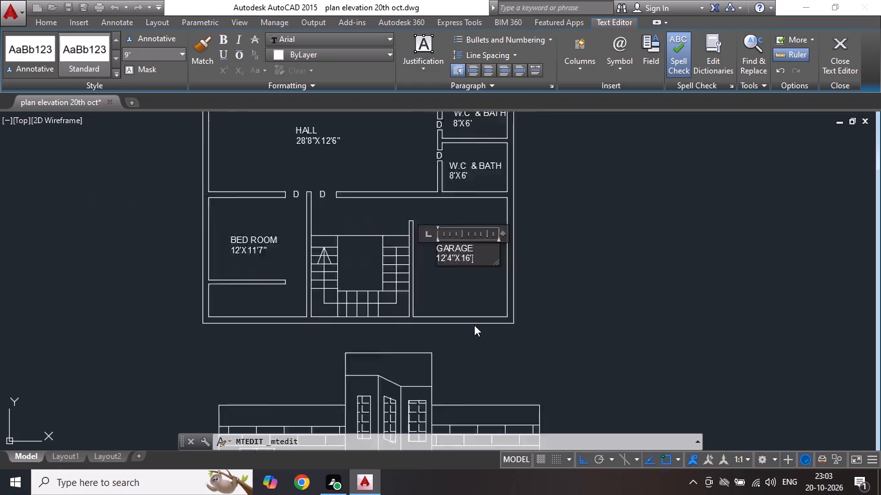
scroll(474, 325, down, 1)
scroll(493, 240, up, 3)
click(483, 247)
Draw a rectangular border about 60' by 87' around the floor plan and the elevation.
scroll(442, 295, down, 2)
scroll(405, 215, up, 2)
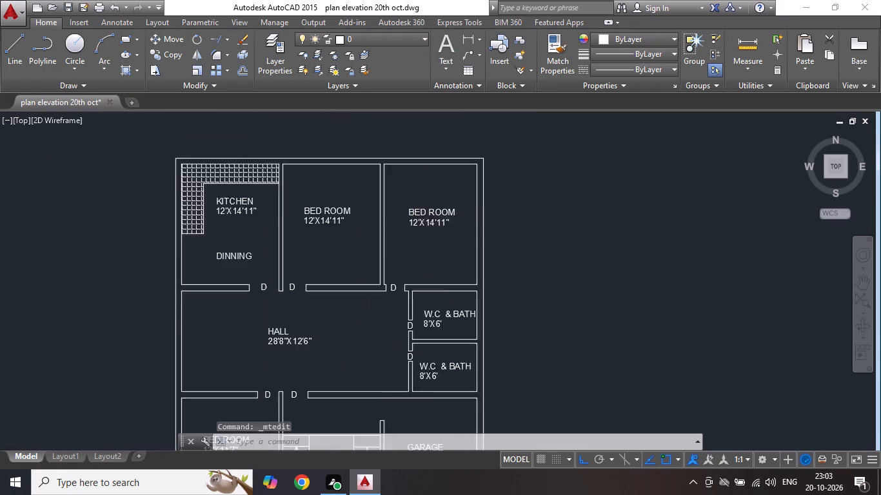
scroll(405, 218, down, 4)
click(121, 39)
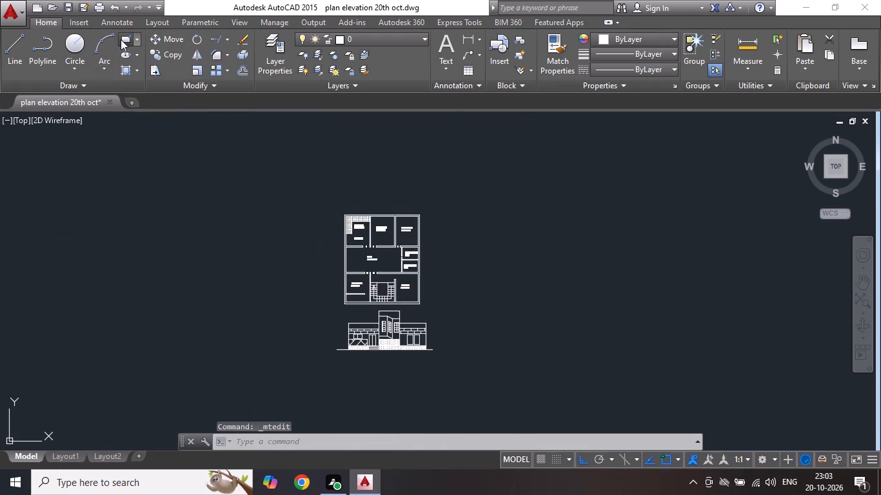
click(322, 199)
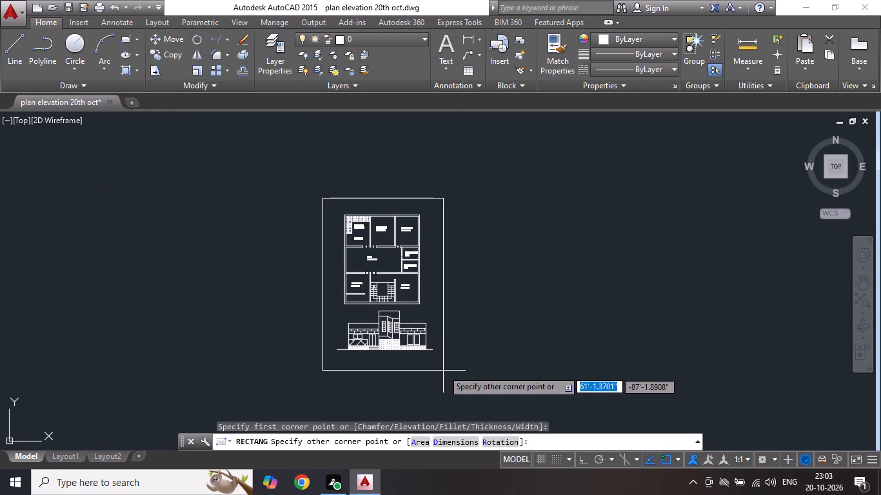
click(441, 370)
key(Escape)
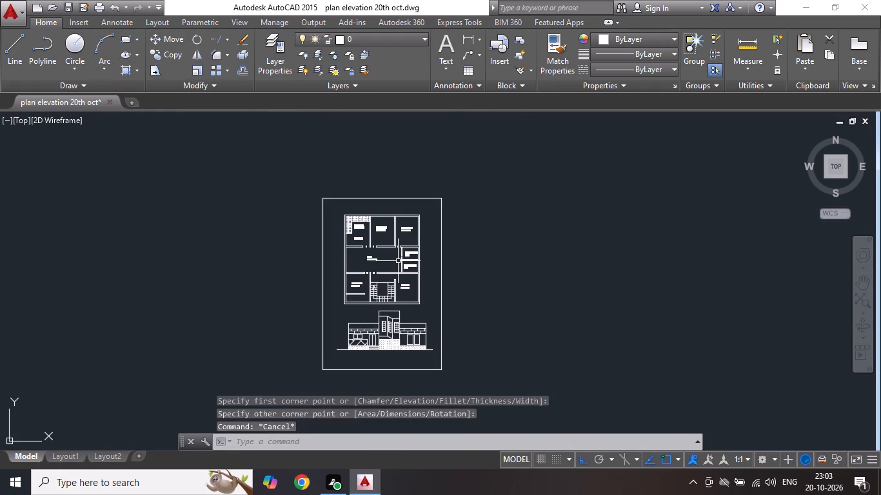
Plot a window around the bordered sheet with the previous plot settings, saving it as plan elevation 20th oct-Model.pdf.
key(ctrl+p)
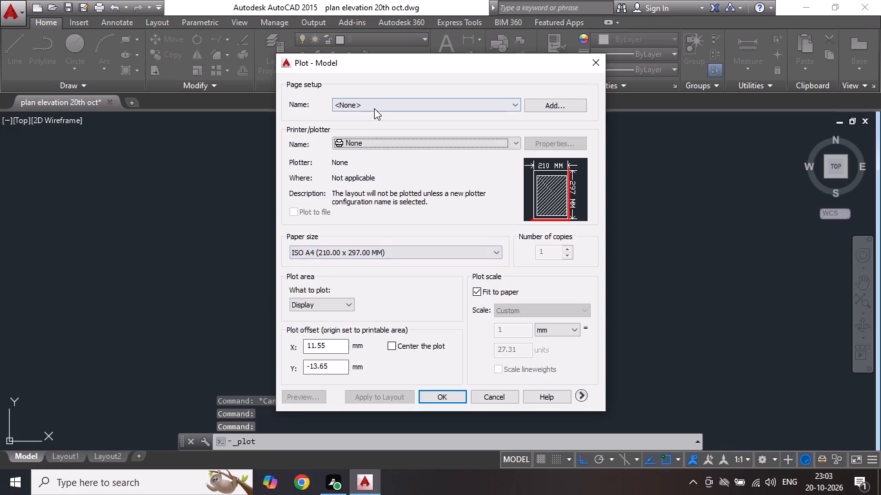
click(374, 108)
click(375, 122)
click(415, 298)
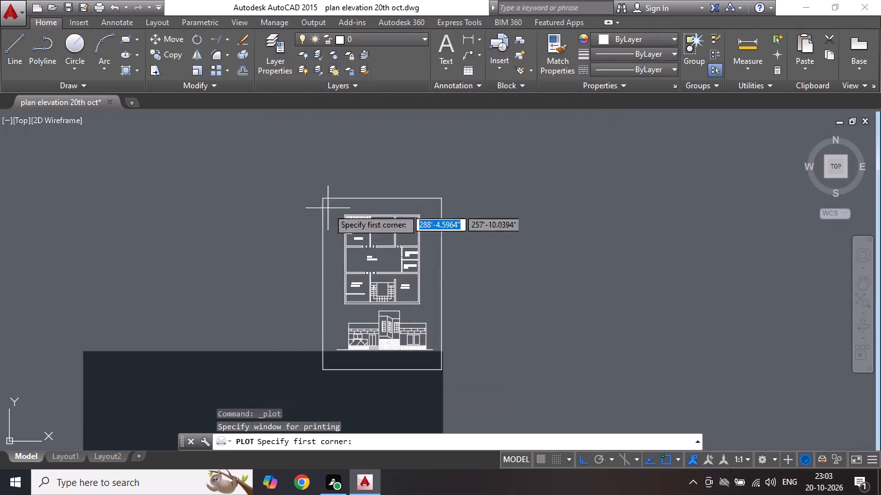
click(315, 192)
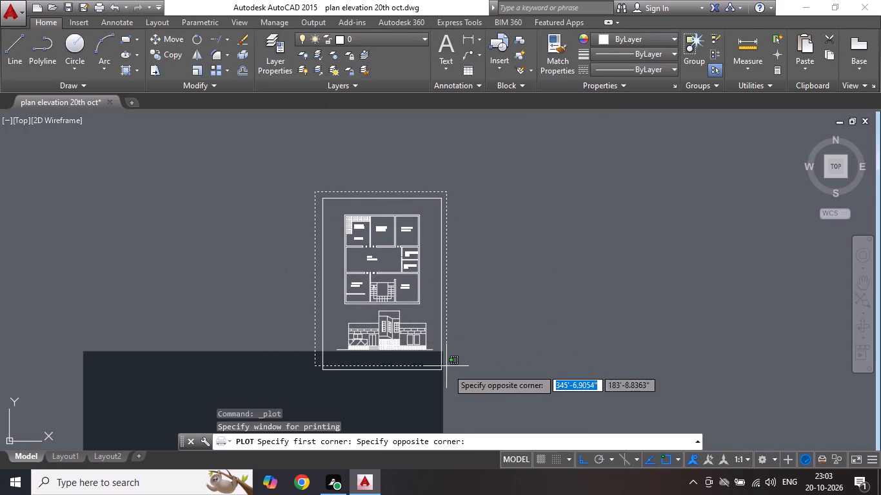
click(447, 378)
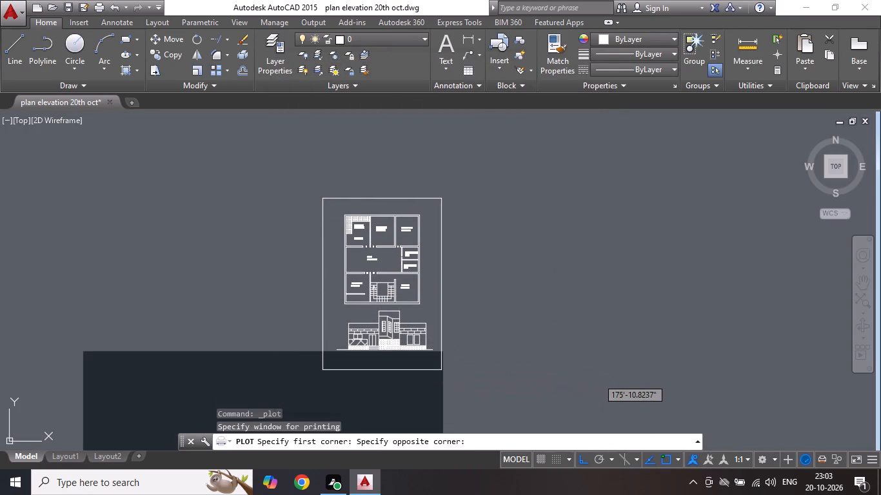
click(310, 392)
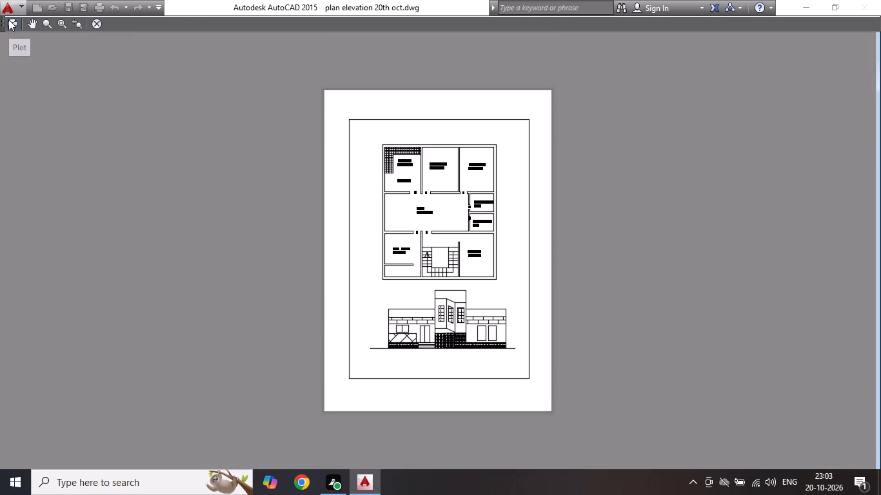
click(8, 19)
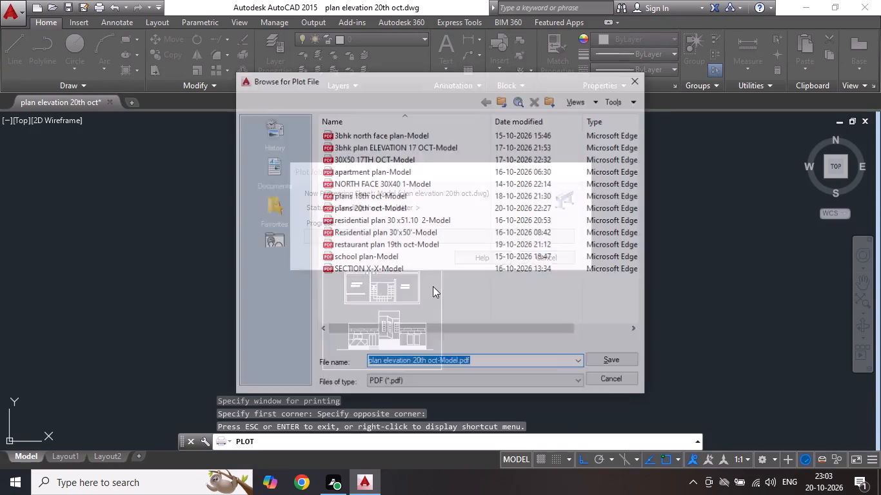
click(608, 364)
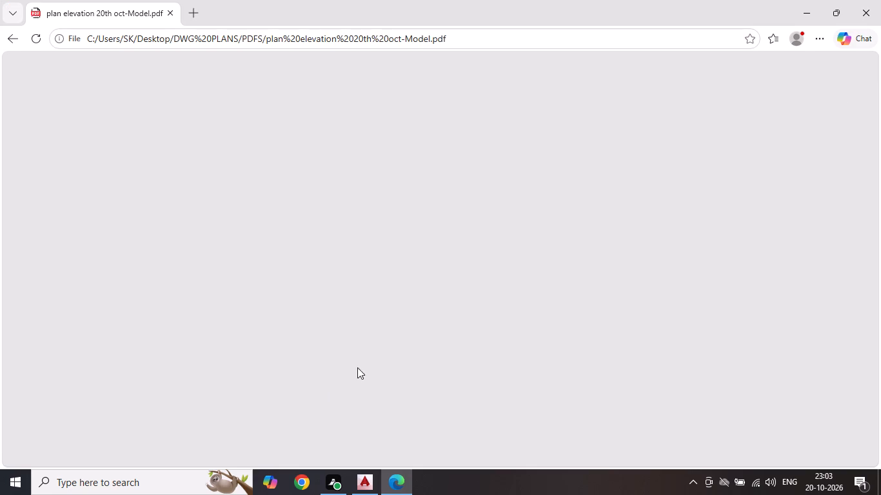
Look over the plotted PDF down to the elevation, and close it.
scroll(708, 298, down, 7)
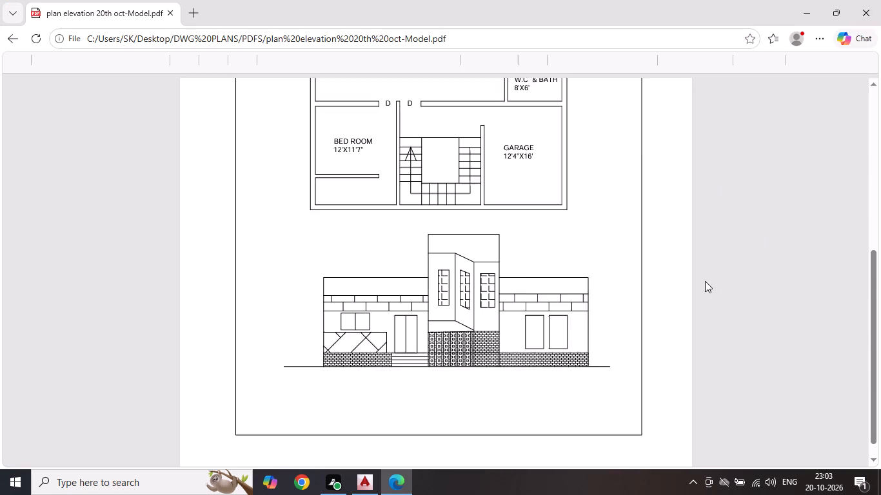
scroll(705, 281, down, 4)
click(880, 0)
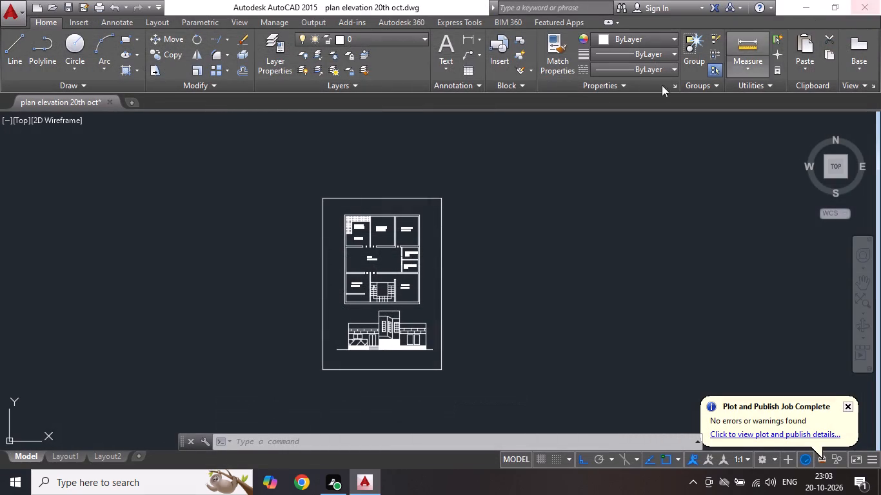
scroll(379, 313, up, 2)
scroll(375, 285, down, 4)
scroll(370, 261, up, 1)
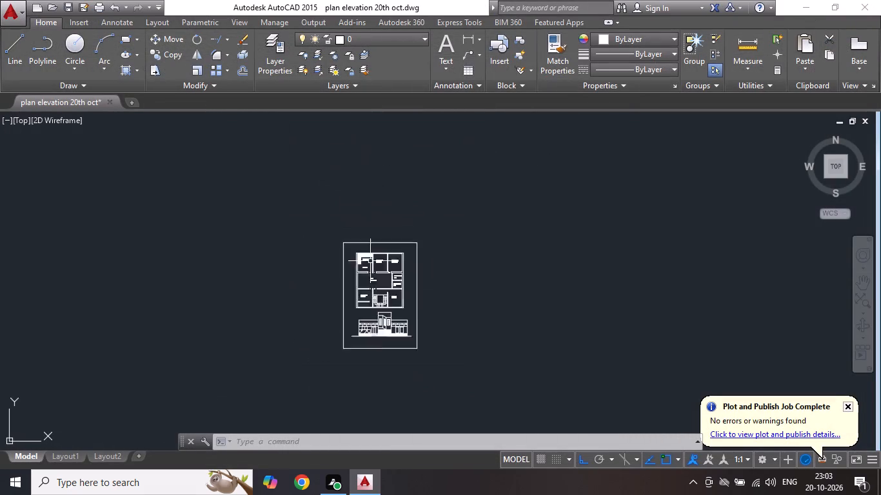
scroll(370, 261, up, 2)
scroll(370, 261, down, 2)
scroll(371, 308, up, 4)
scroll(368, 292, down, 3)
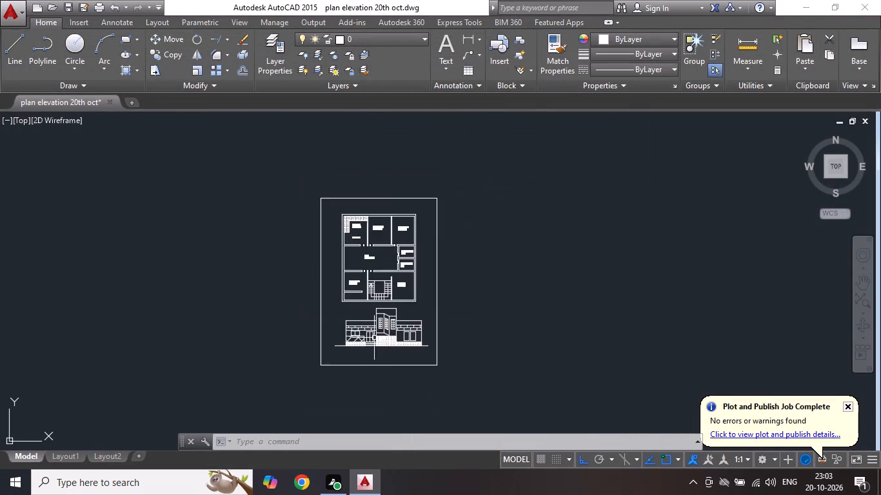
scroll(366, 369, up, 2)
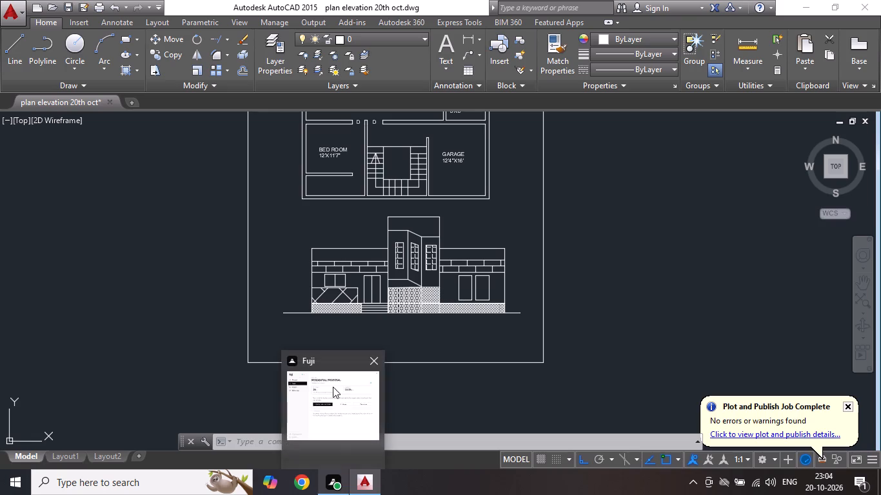
Turn off command log recording with LOGFILEOFF.
click(251, 440)
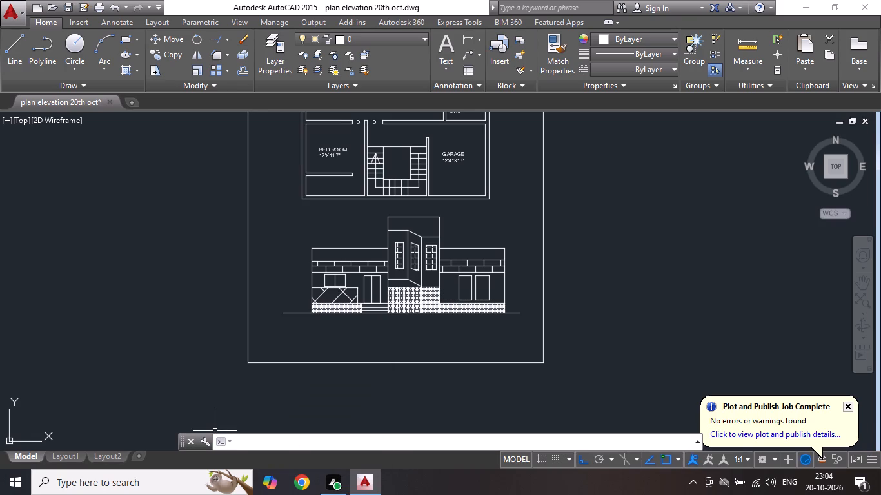
text(LO)
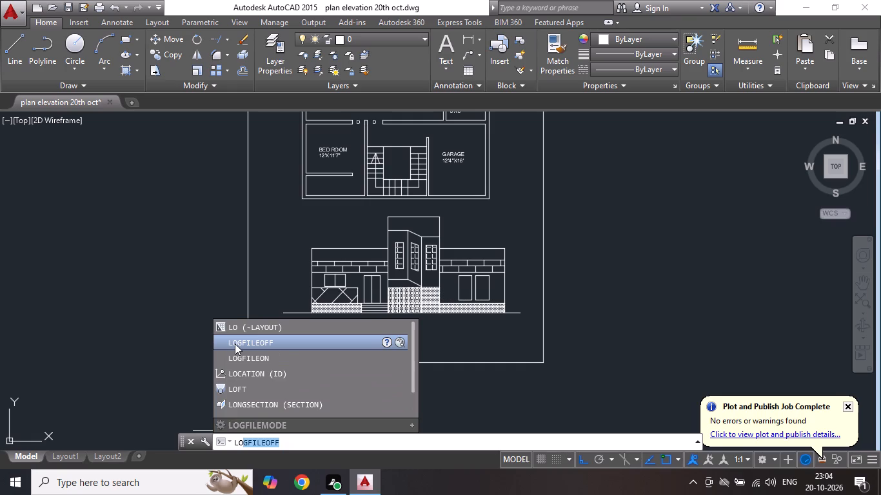
click(235, 344)
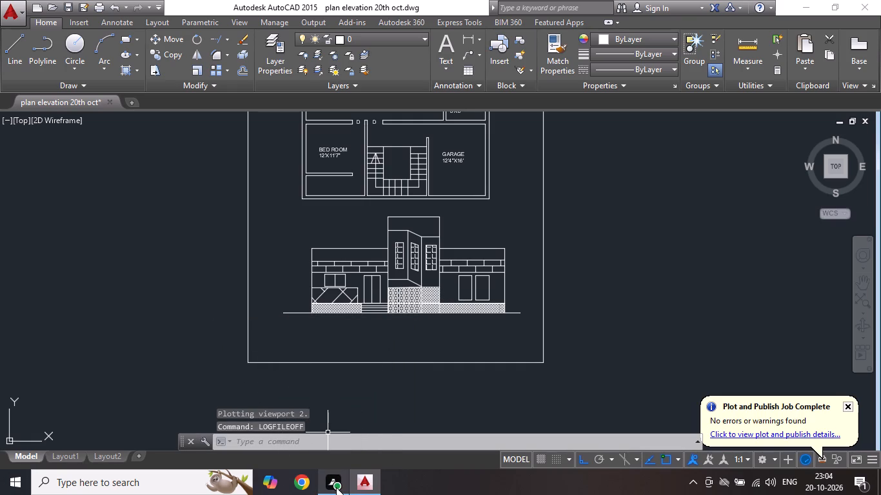
Save the drawing.
click(208, 322)
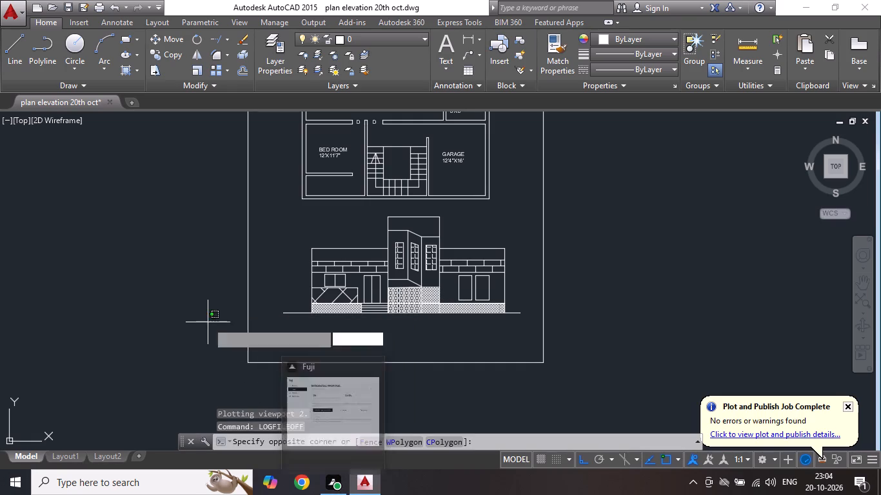
click(173, 293)
key(Escape)
key(ctrl+s)
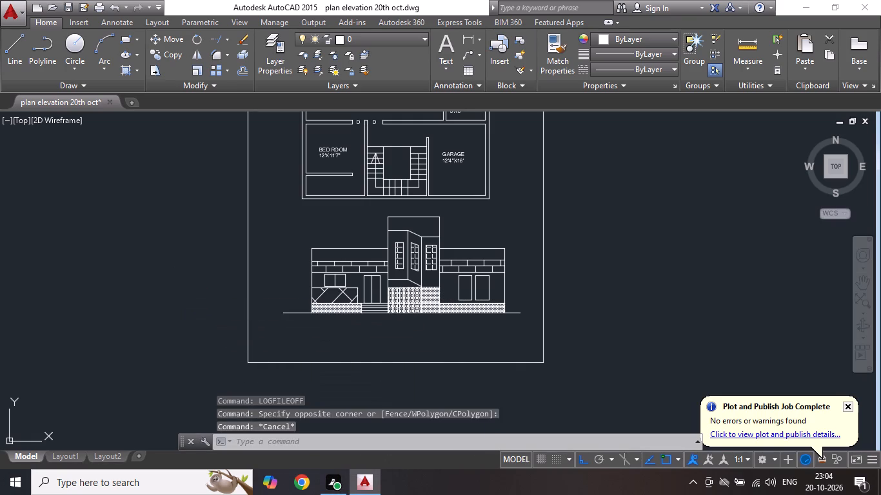
Turn on command log recording with LOGFILEON.
click(302, 446)
text(LOG)
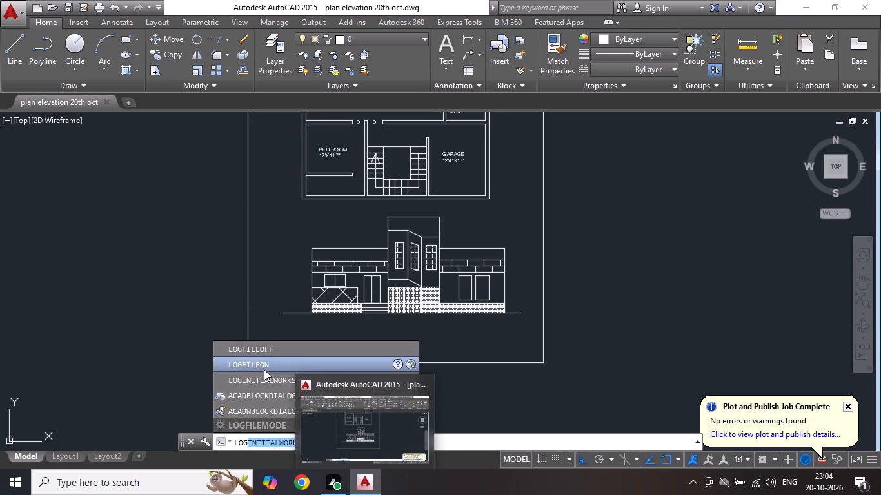
click(263, 366)
Draw two short jamb lines across the plan's front exterior wall, aligned with the partition end below BED ROOM and the adjacent stair-side wall.
click(11, 53)
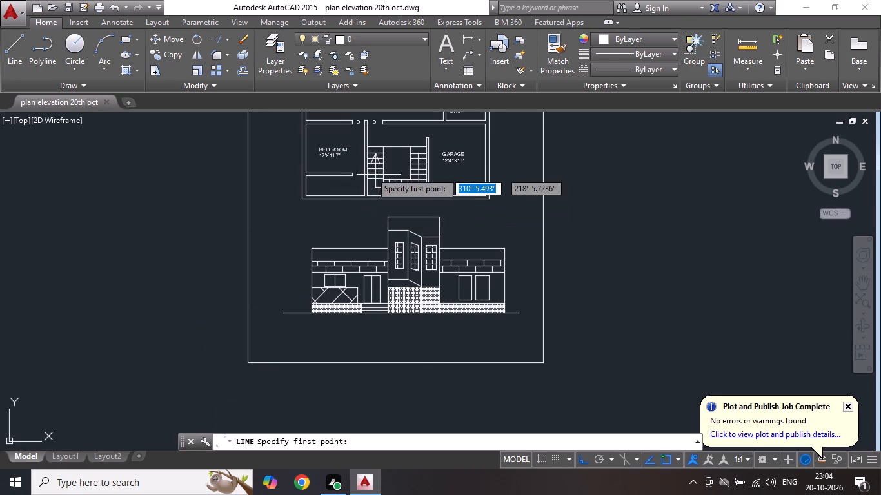
scroll(362, 184, up, 2)
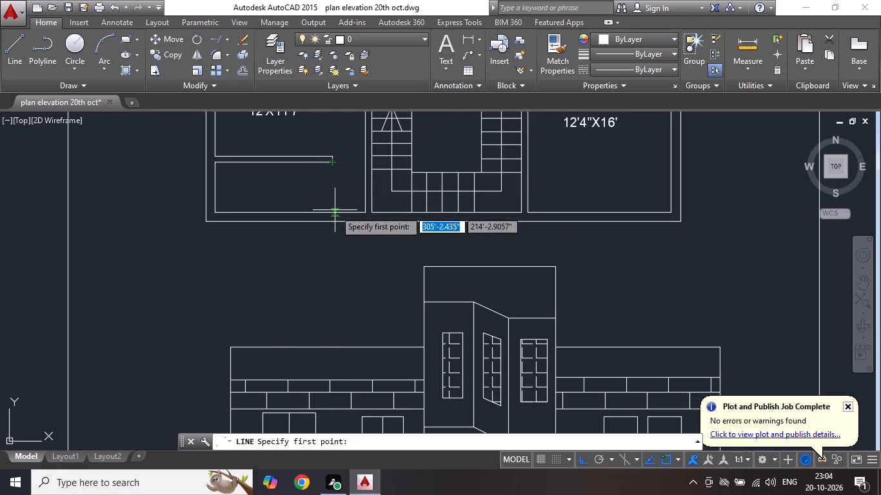
click(333, 211)
click(333, 224)
key(Escape)
click(10, 69)
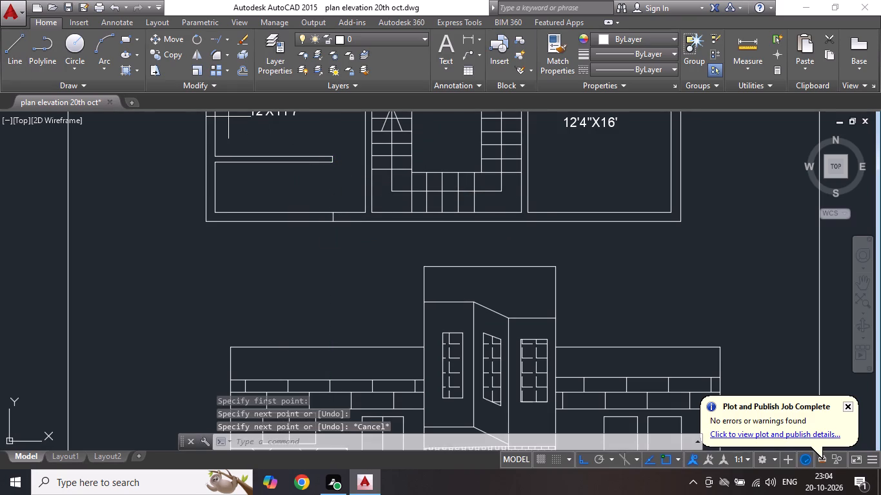
click(364, 211)
click(364, 221)
key(Escape)
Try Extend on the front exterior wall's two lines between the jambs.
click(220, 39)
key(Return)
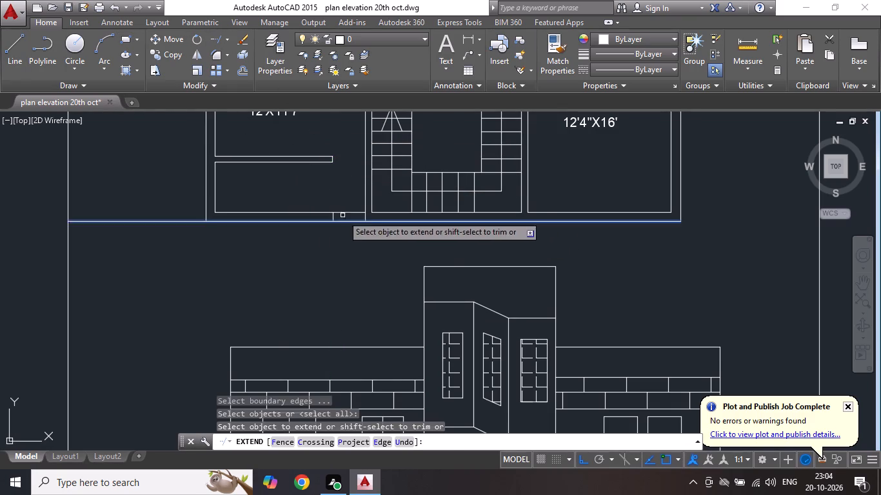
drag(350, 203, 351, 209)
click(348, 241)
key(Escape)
Trim the outer front wall line back to the plan's corner, and trim both wall lines between the jambs to open the entrance.
click(228, 37)
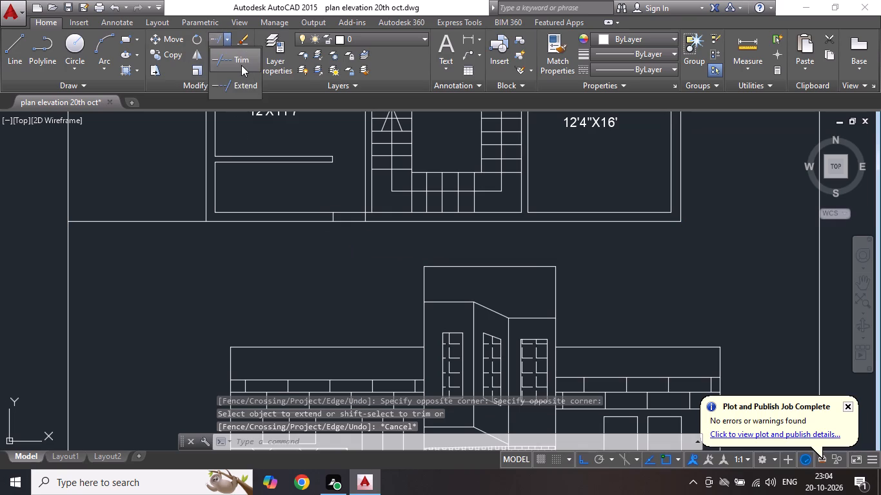
click(241, 65)
key(Return)
drag(152, 200, 156, 221)
click(155, 257)
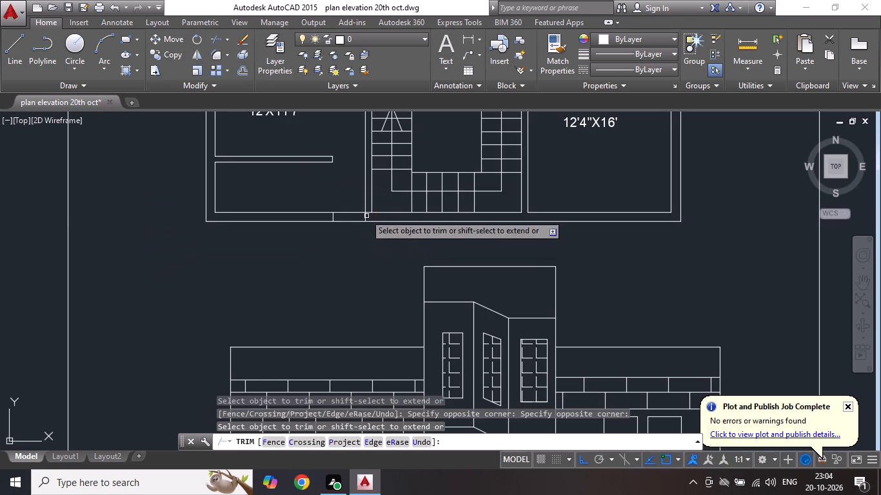
drag(355, 200, 357, 216)
click(357, 246)
key(Escape)
Draw a three-sided entrance step outline about 2' deep outside the new opening, extending slightly past both jambs.
click(8, 56)
scroll(320, 246, up, 1)
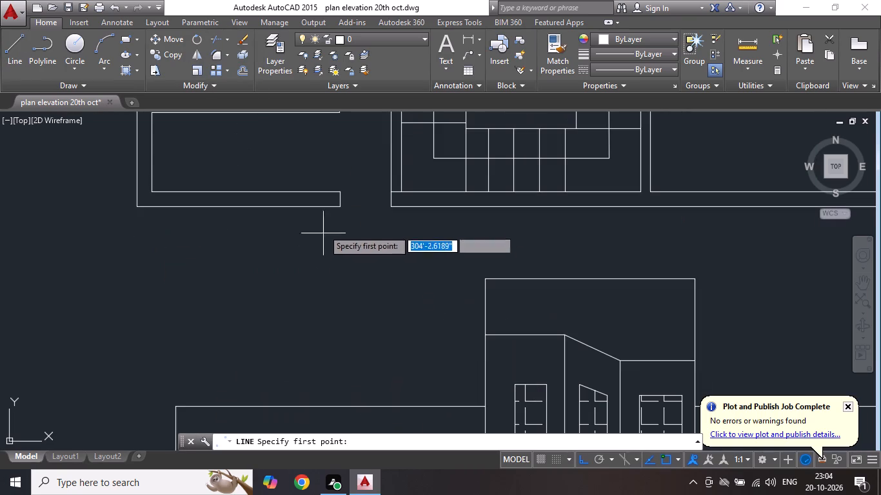
click(323, 210)
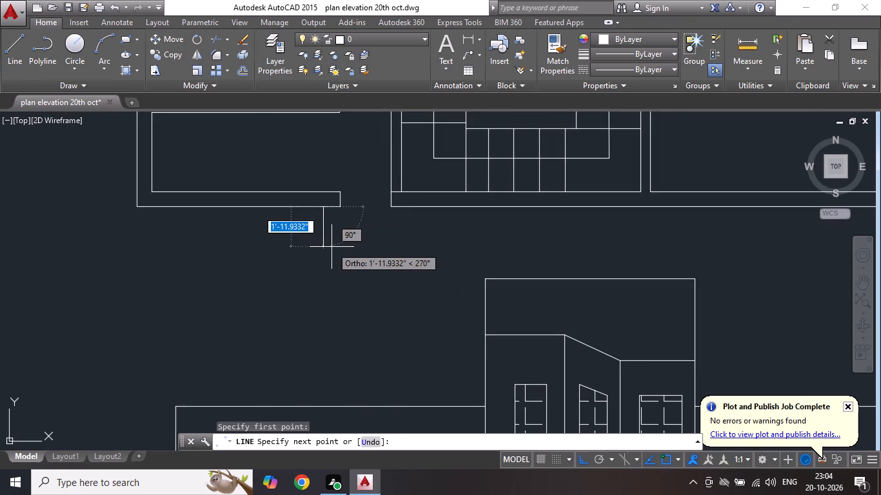
click(330, 244)
click(402, 237)
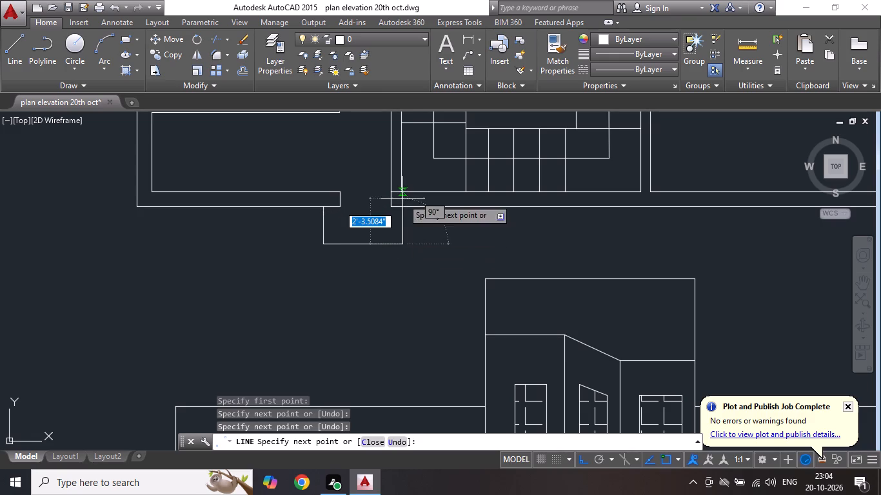
click(401, 206)
key(Escape)
Draw two horizontal tread lines across the entrance step outline, from its left side to its right side.
click(19, 71)
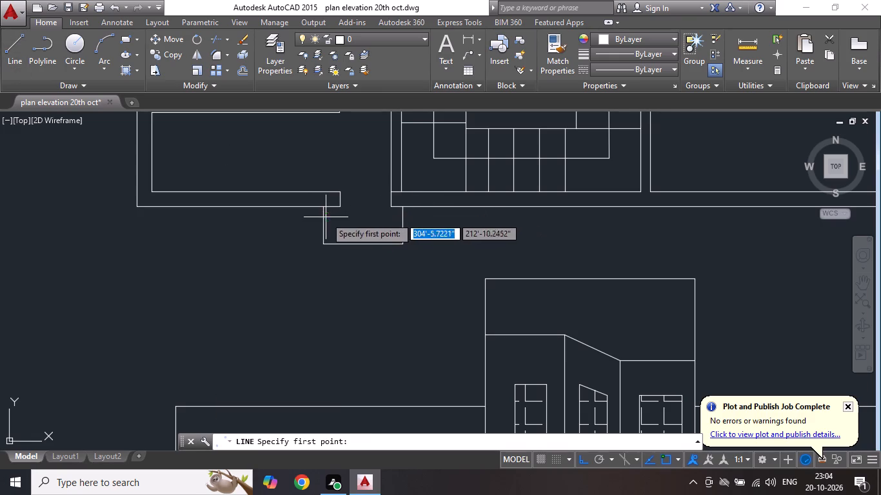
click(326, 217)
click(397, 219)
key(Escape)
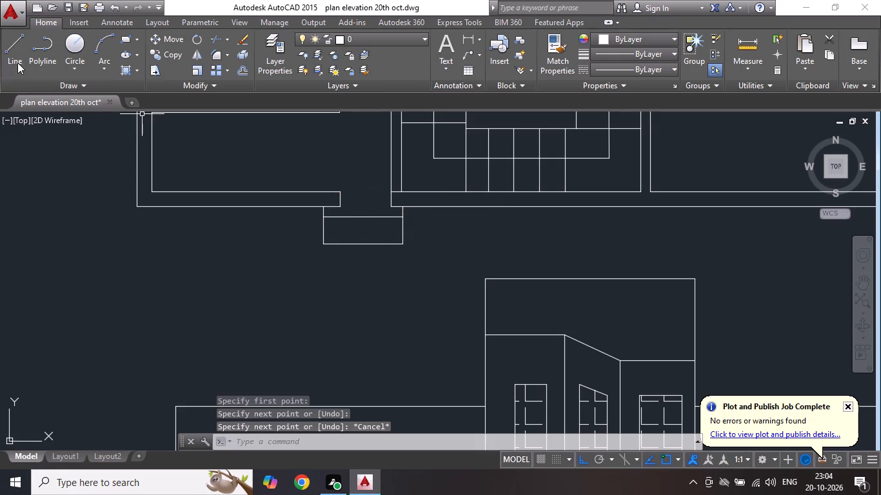
click(17, 63)
click(325, 235)
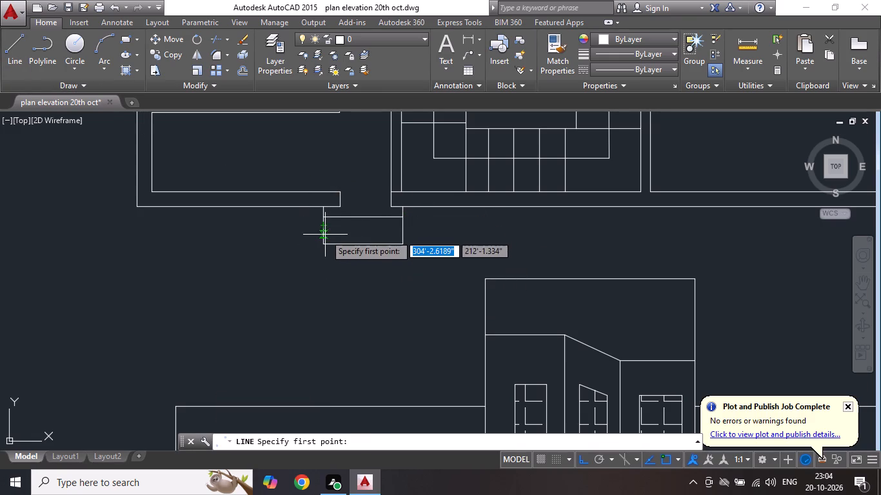
click(400, 234)
key(Escape)
Save the drawing.
scroll(375, 282, down, 4)
scroll(384, 271, up, 1)
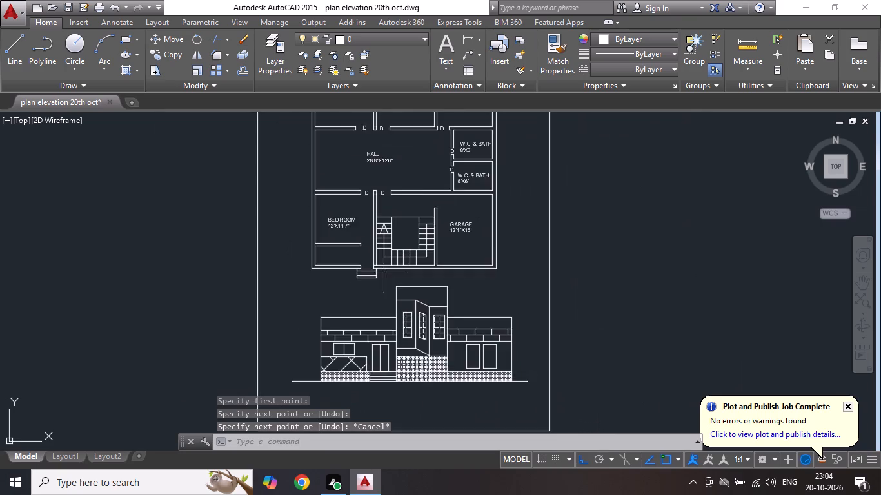
scroll(379, 291, down, 2)
scroll(383, 242, up, 1)
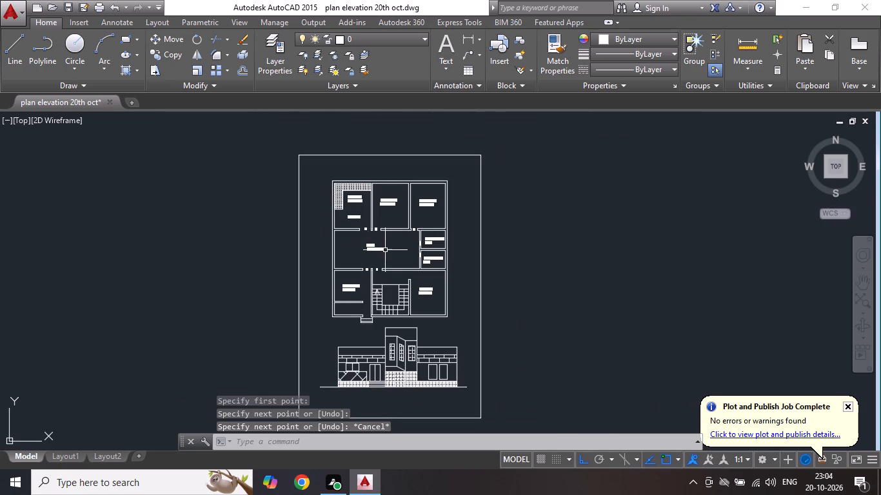
key(ctrl+s)
Turn off command log recording with LOGFILEOFF.
click(319, 442)
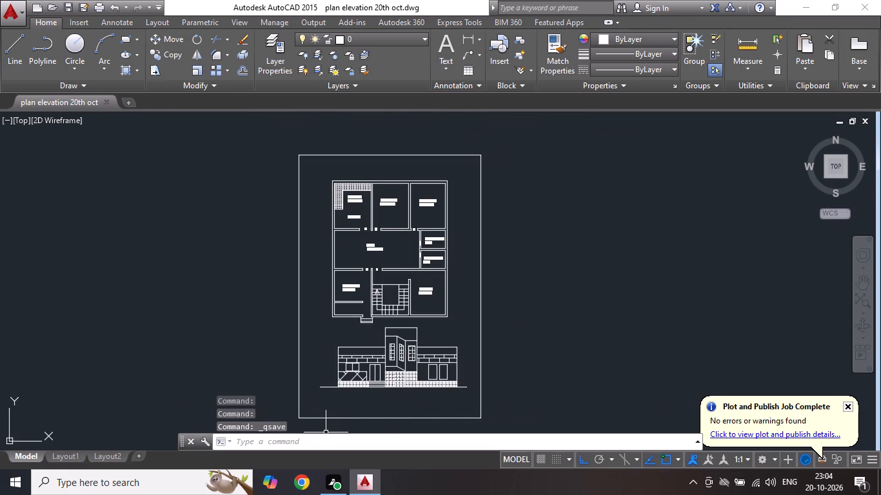
text(LOG)
click(233, 347)
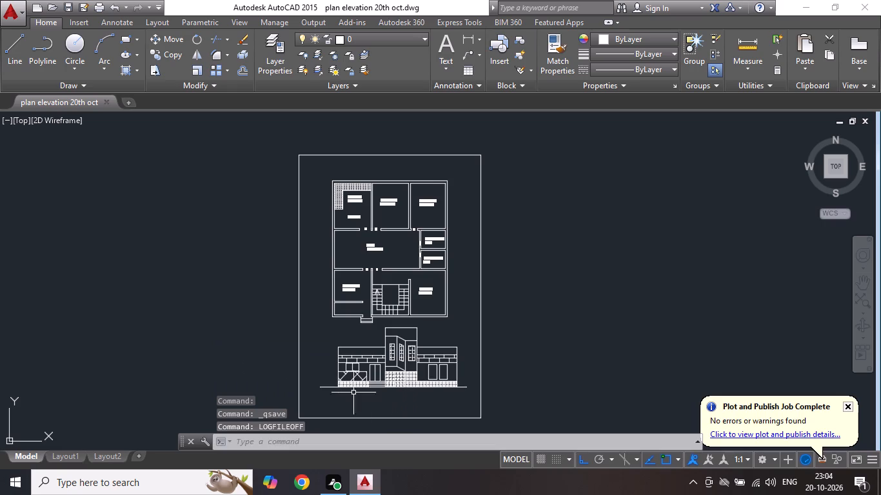